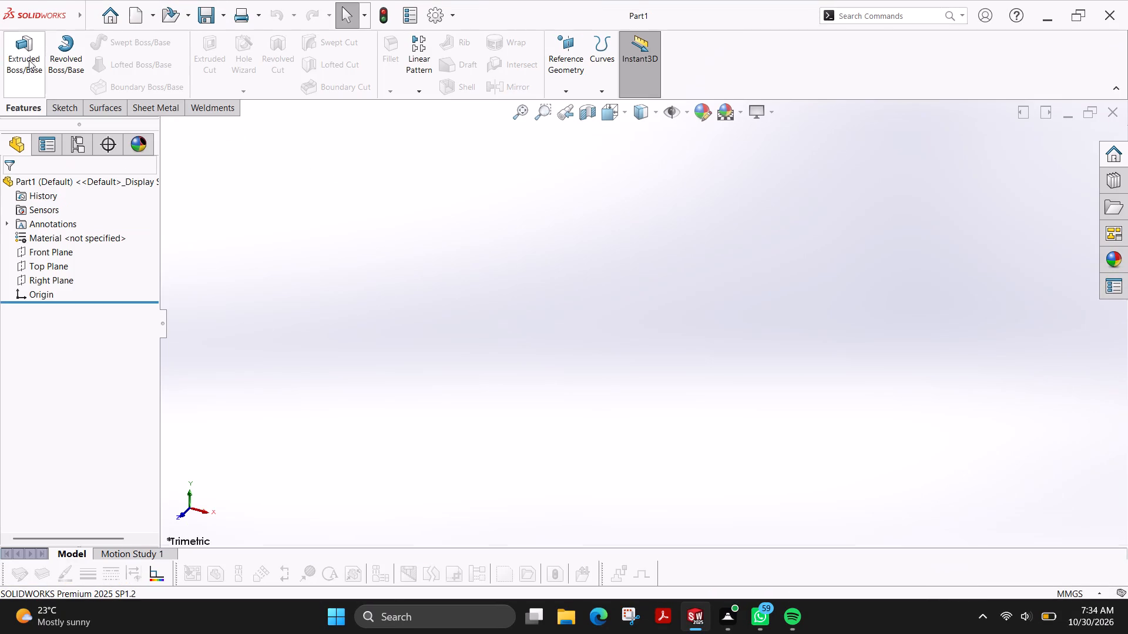
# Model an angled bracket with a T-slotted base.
# Start a sketch on the Front Plane and draw a corner rectangle from the origin, about 93 mm wide and 54 mm high.
pyautogui.click(70, 110)
pyautogui.click(12, 60)
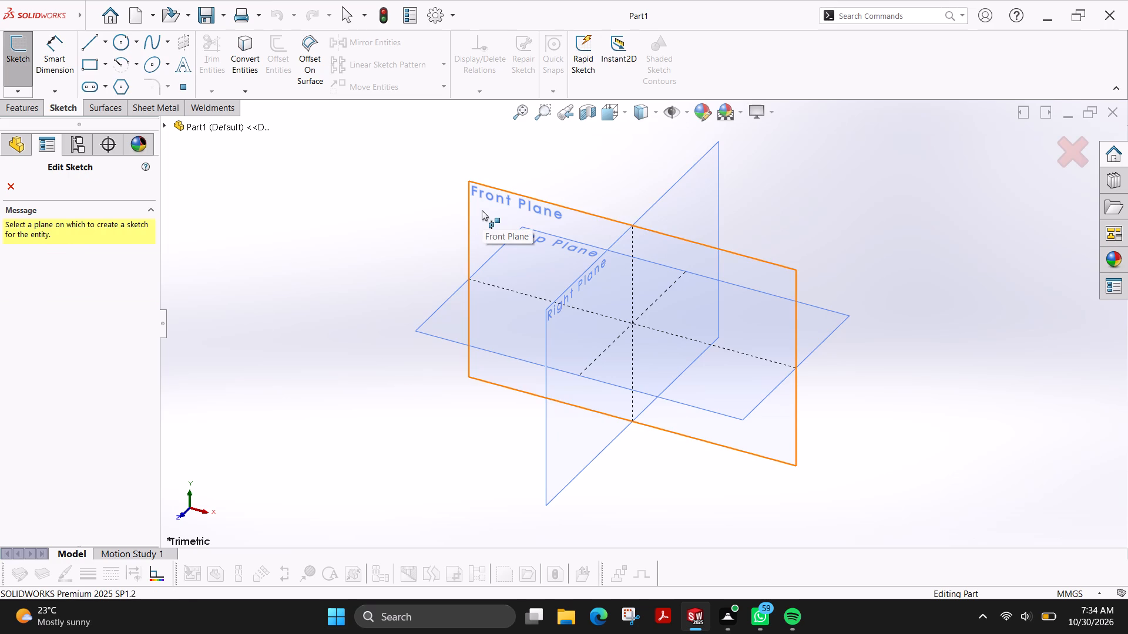
pyautogui.click(482, 210)
pyautogui.click(93, 60)
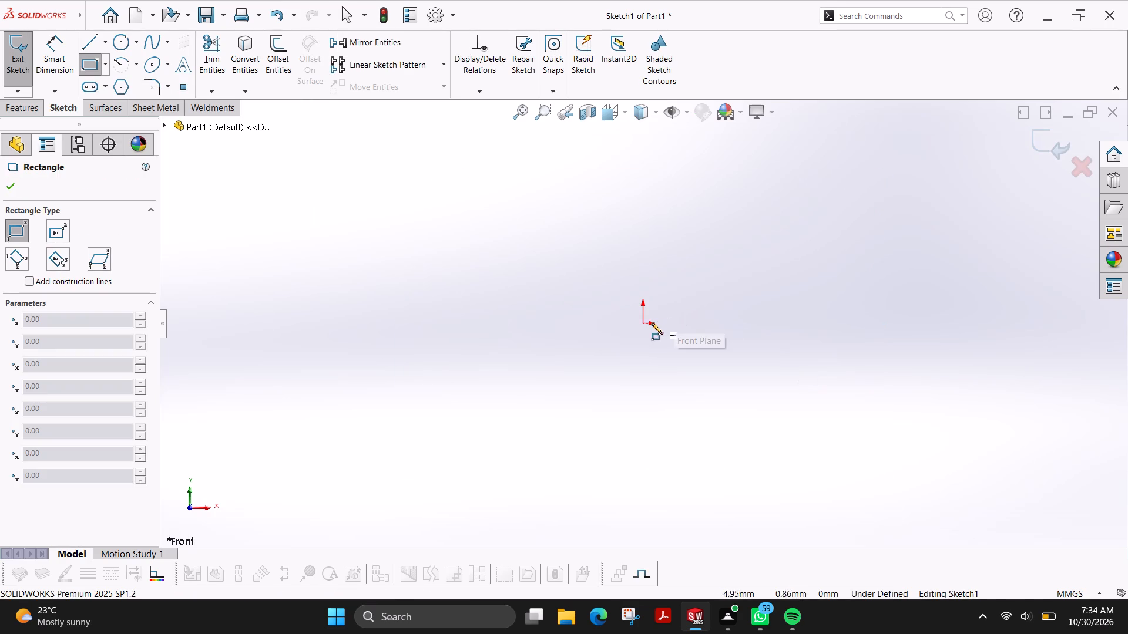
pyautogui.click(643, 323)
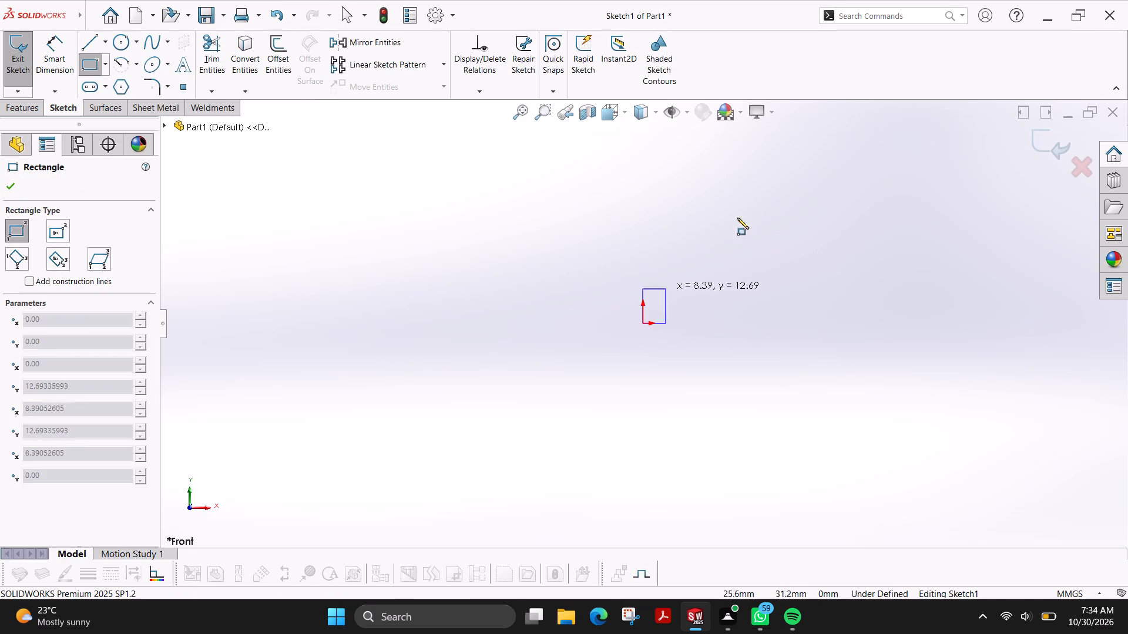
pyautogui.click(898, 176)
pyautogui.scroll(-2, 844, 247)
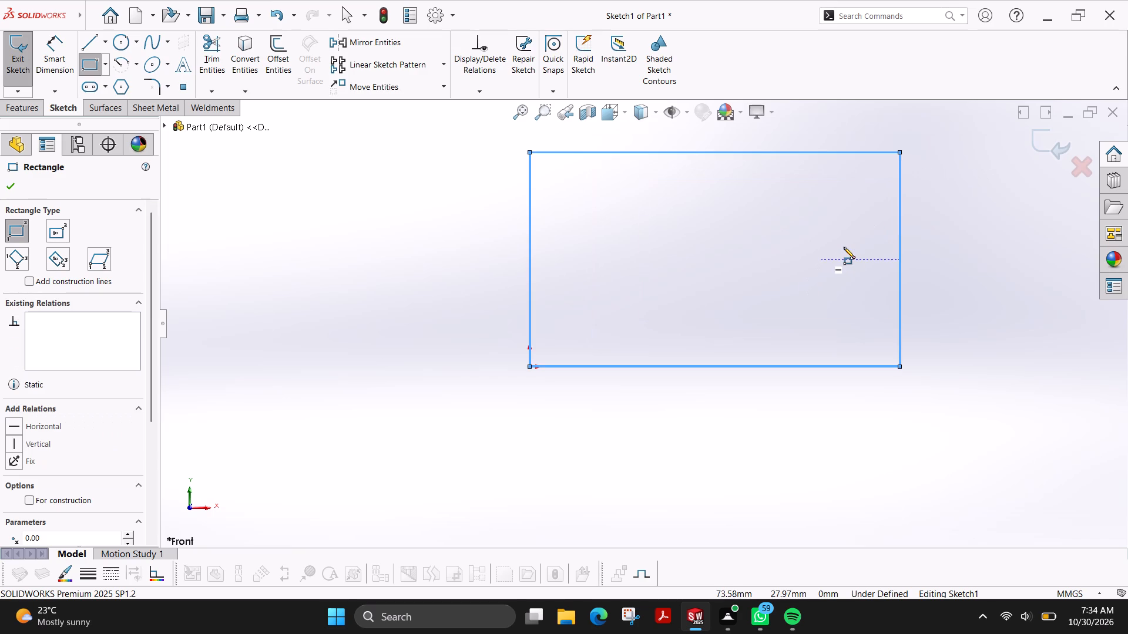
pyautogui.scroll(1, 842, 247)
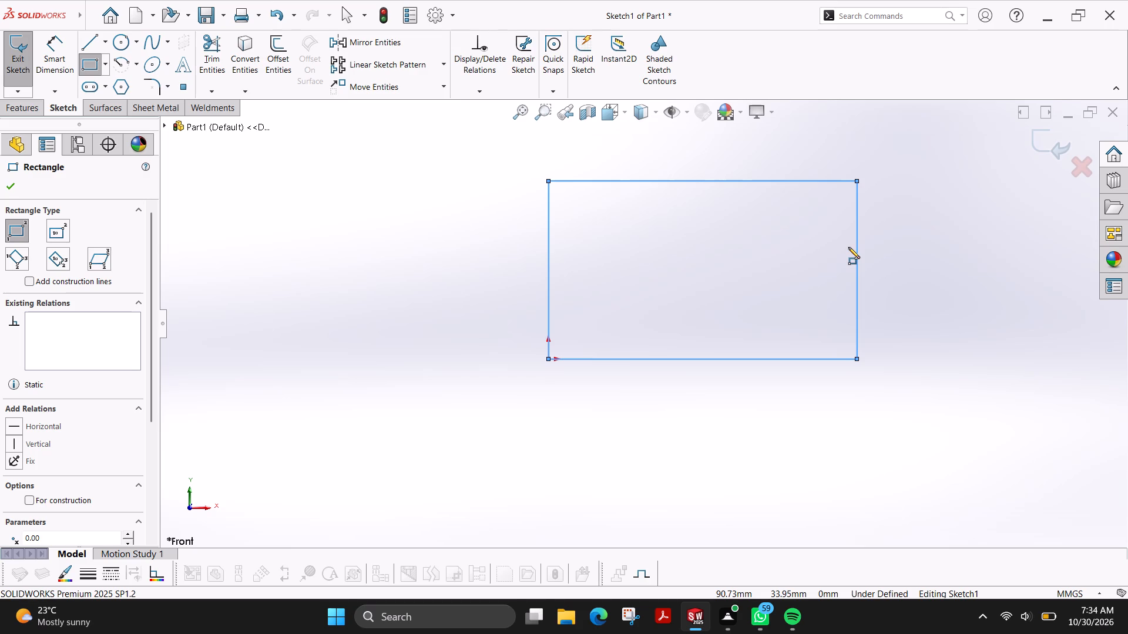
# Draw a sloped line from the rectangle's top edge to its lower-right corner and trim away the corner outside it.
pyautogui.click(93, 42)
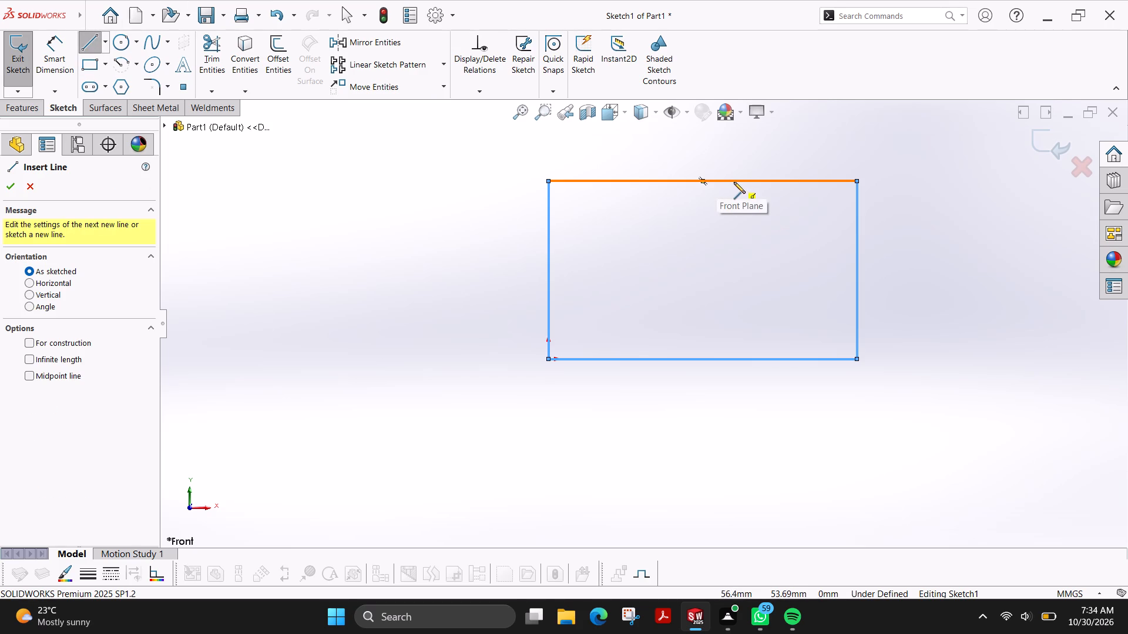
pyautogui.click(728, 178)
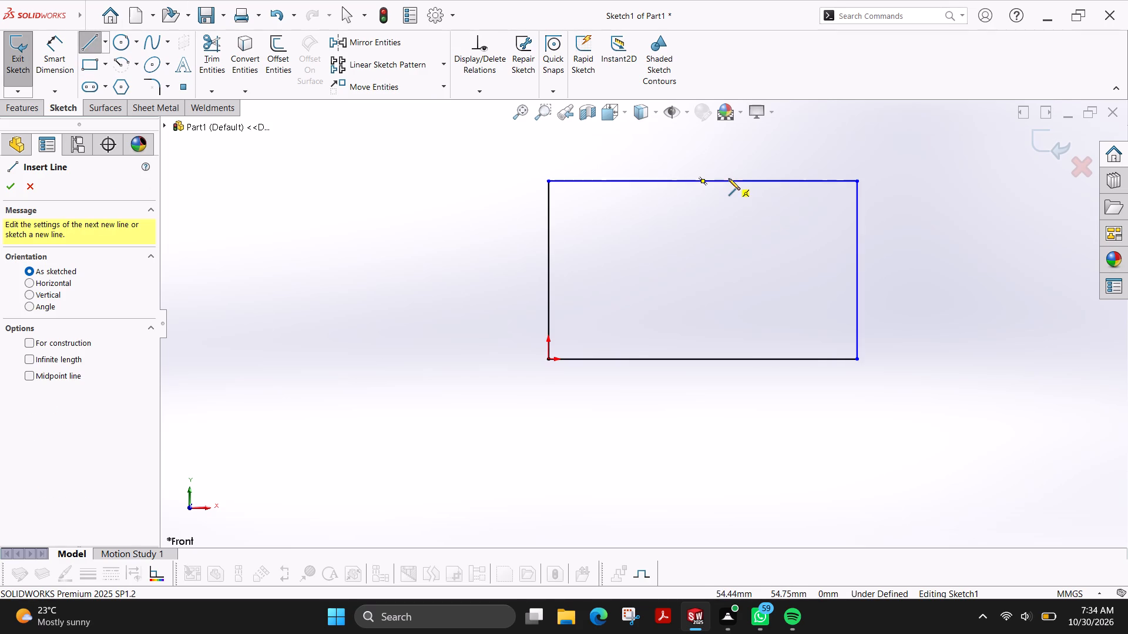
pyautogui.click(857, 359)
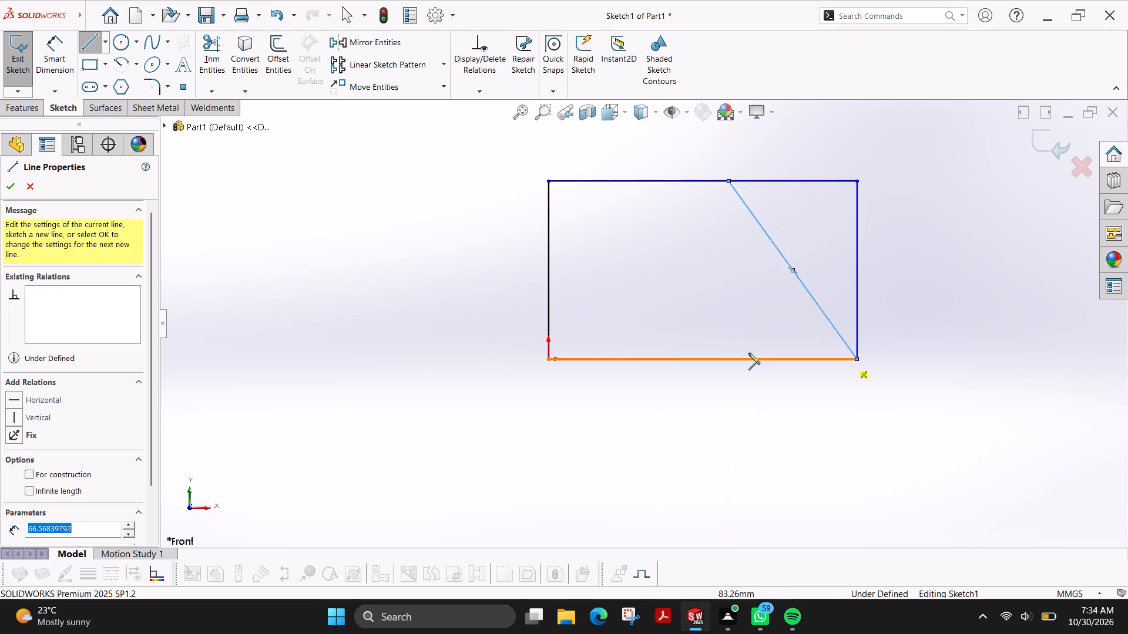
pyautogui.click(213, 55)
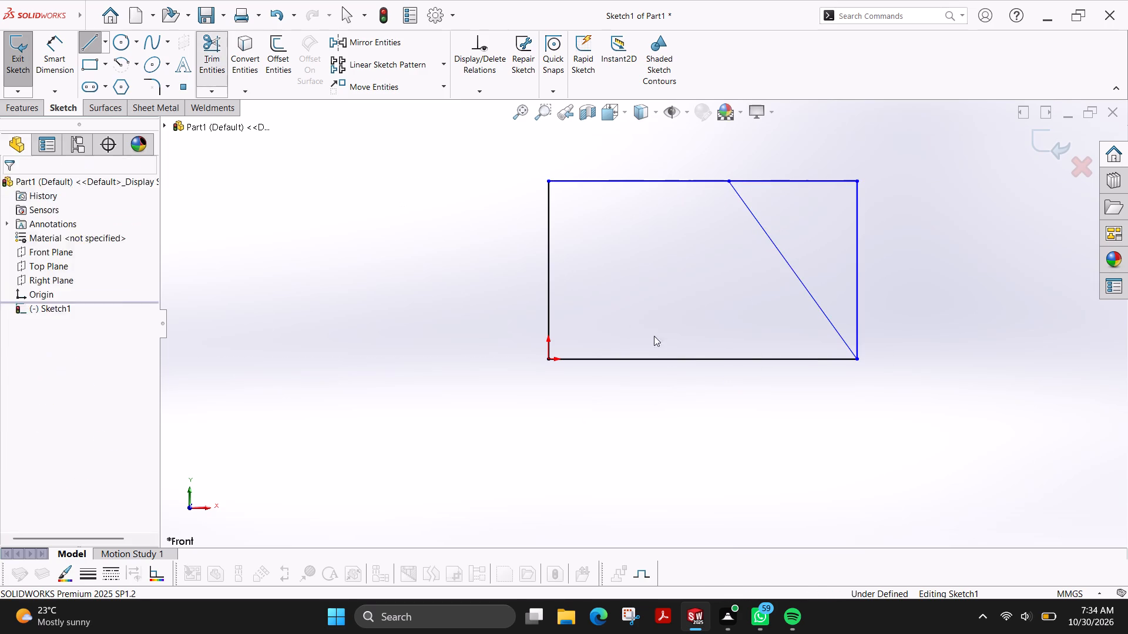
pyautogui.moveTo(800, 168); pyautogui.dragTo(904, 256)
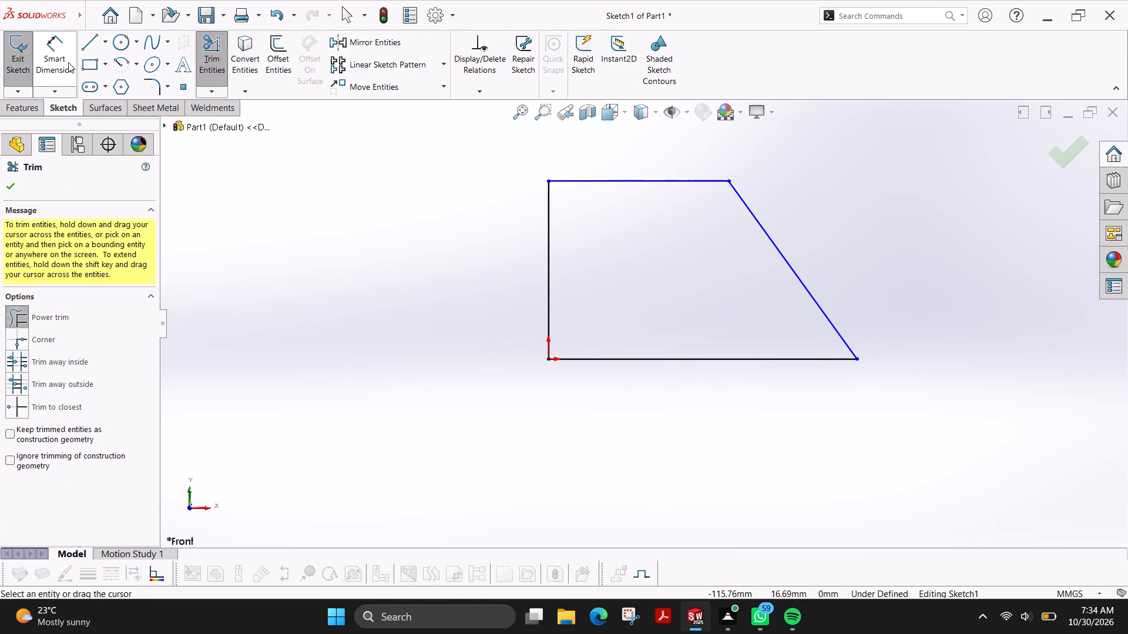
# Dimension the trapezoid profile with a 150 mm bottom edge, 85 mm vertical left edge and 75 mm top edge.
pyautogui.click(68, 59)
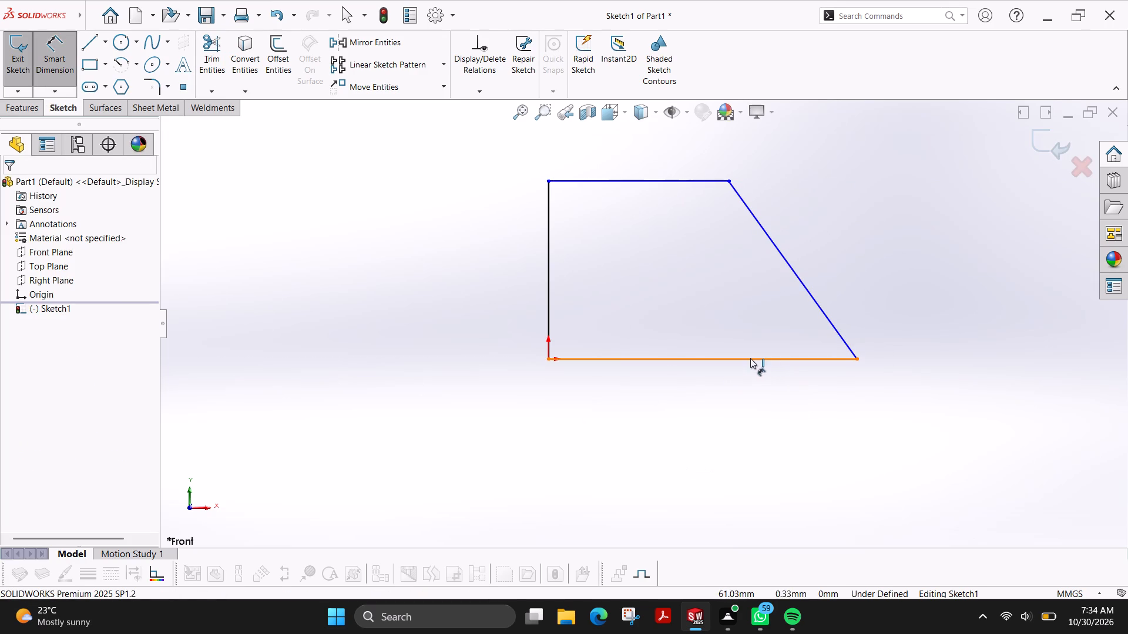
pyautogui.click(750, 358)
pyautogui.click(701, 445)
pyautogui.write('150')
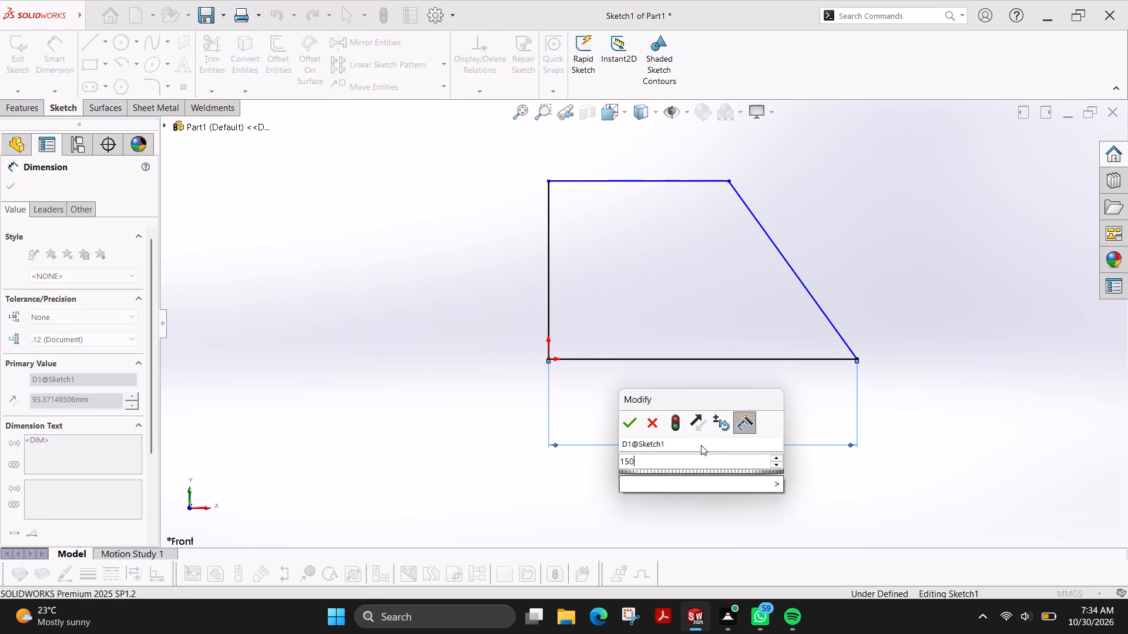
pyautogui.press('Return')
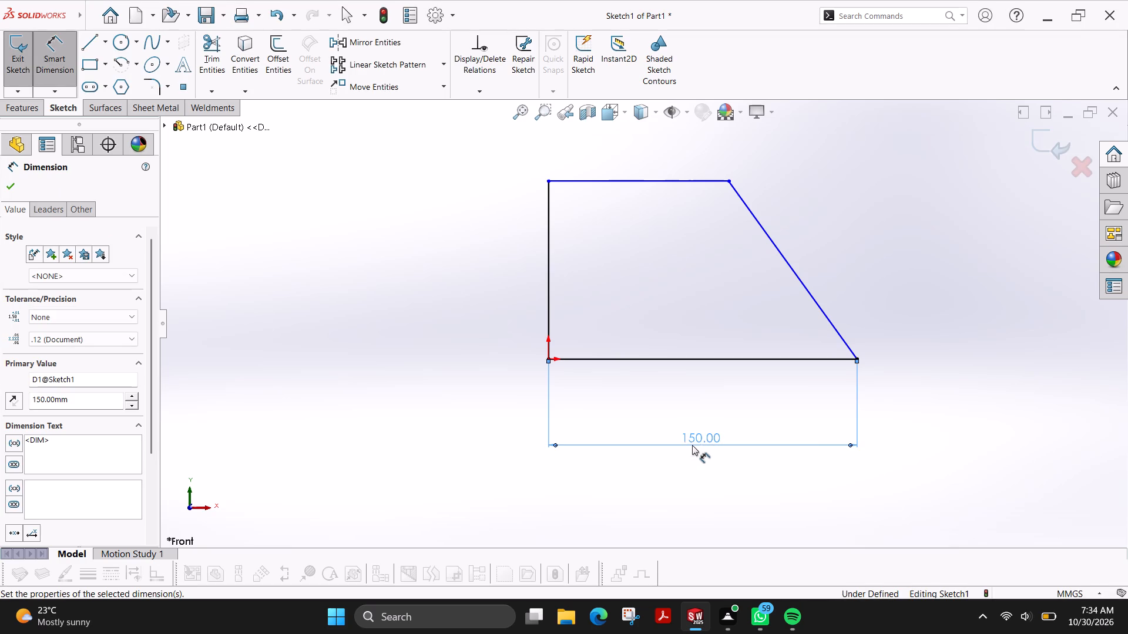
pyautogui.click(549, 252)
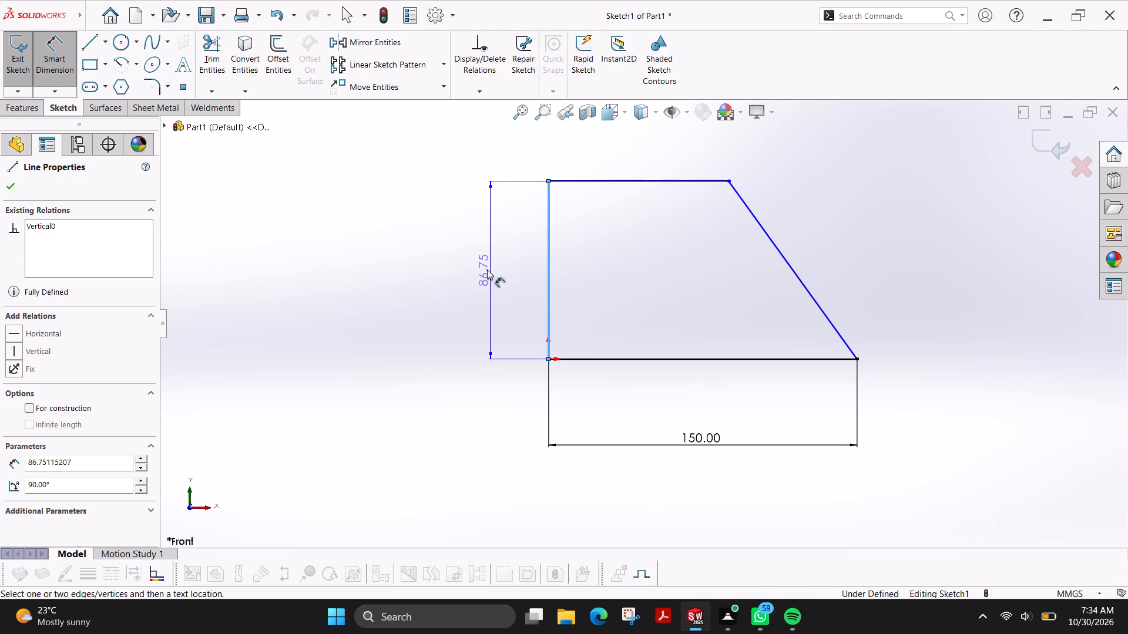
pyautogui.click(483, 268)
pyautogui.write('85')
pyautogui.press('Return')
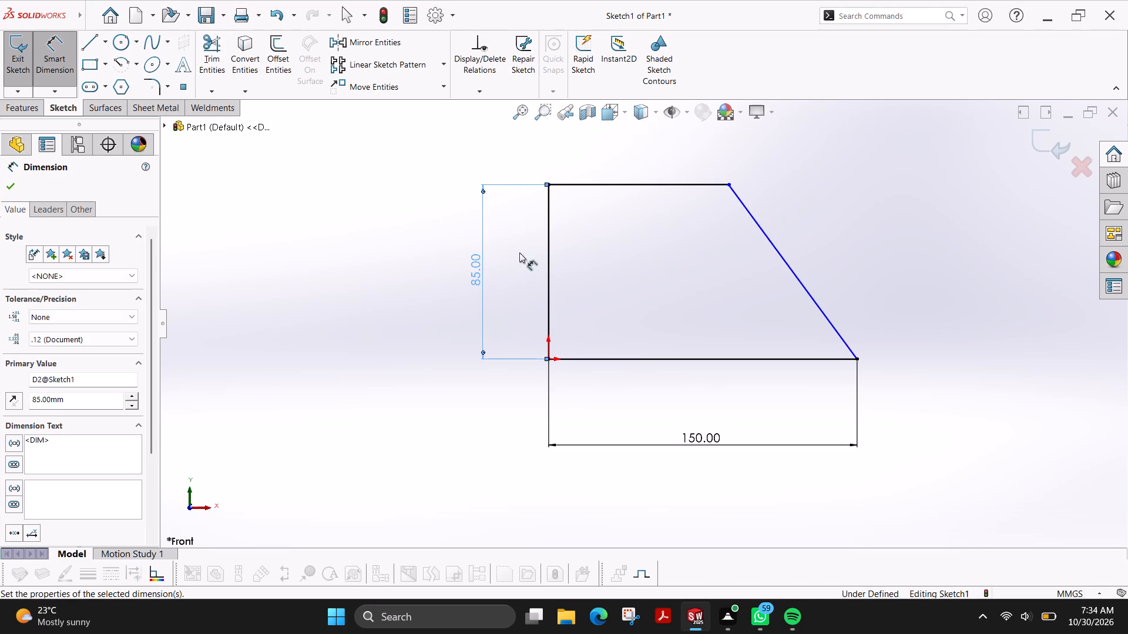
pyautogui.scroll(1, 604, 204)
pyautogui.click(621, 206)
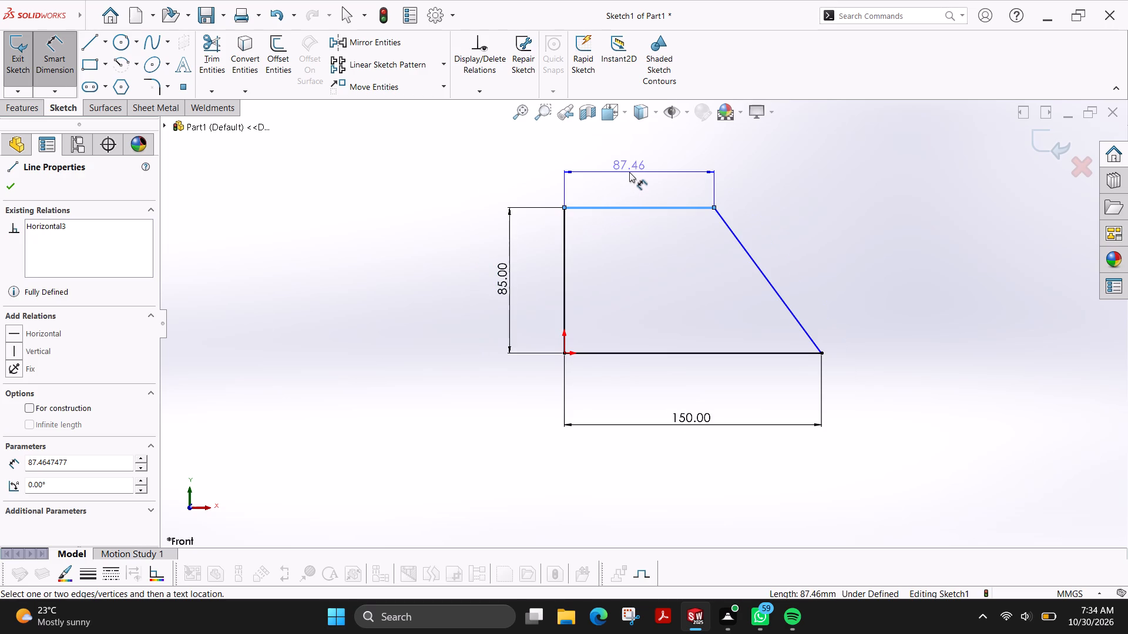
pyautogui.click(629, 172)
pyautogui.write('75')
pyautogui.press('Return')
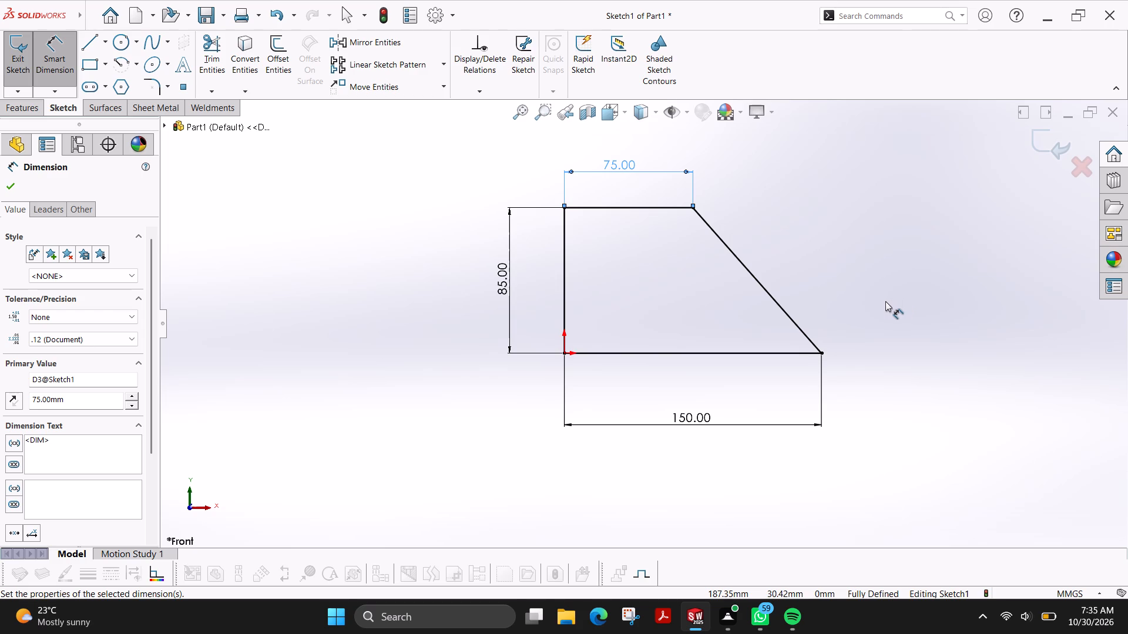
# Extrude the trapezoid profile as a blind boss 10 mm deep in the reversed direction.
pyautogui.click(33, 102)
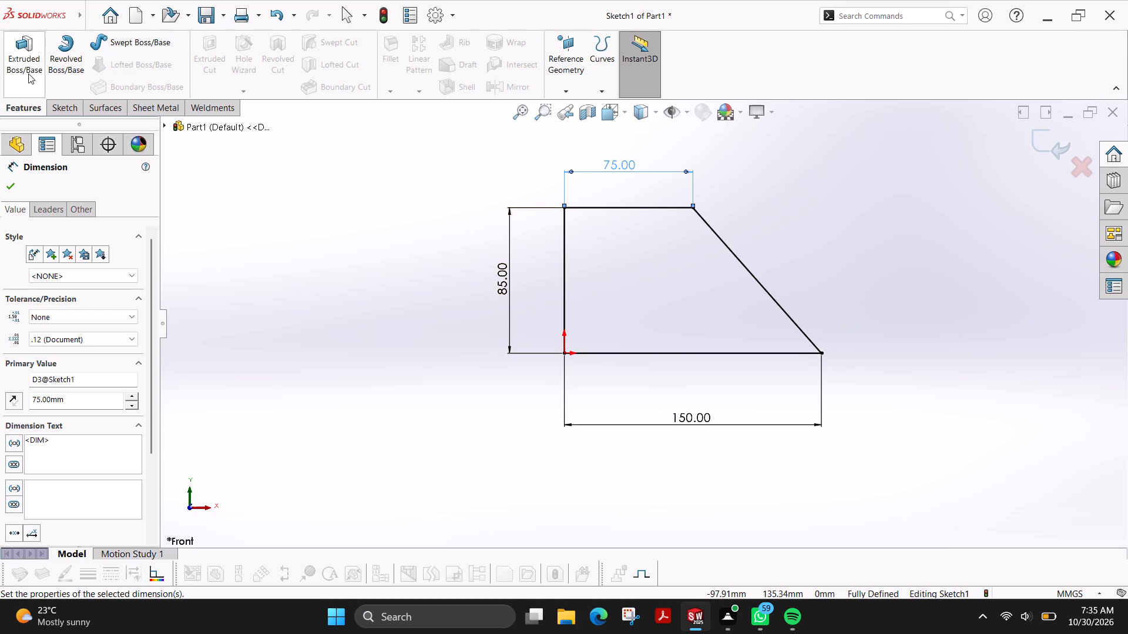
pyautogui.click(28, 73)
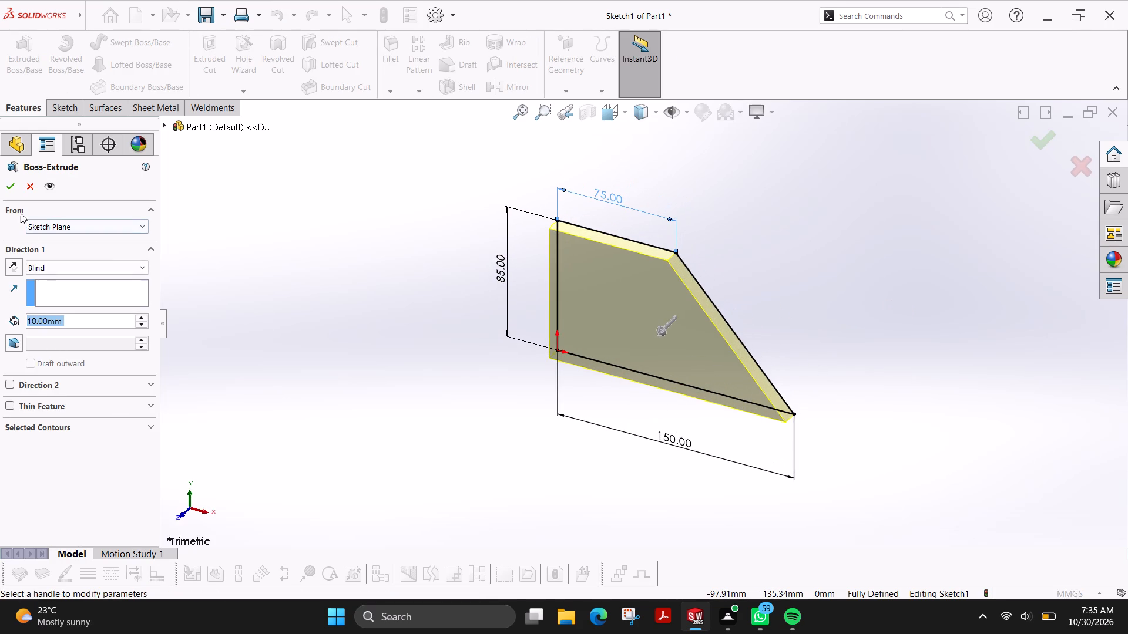
pyautogui.click(14, 268)
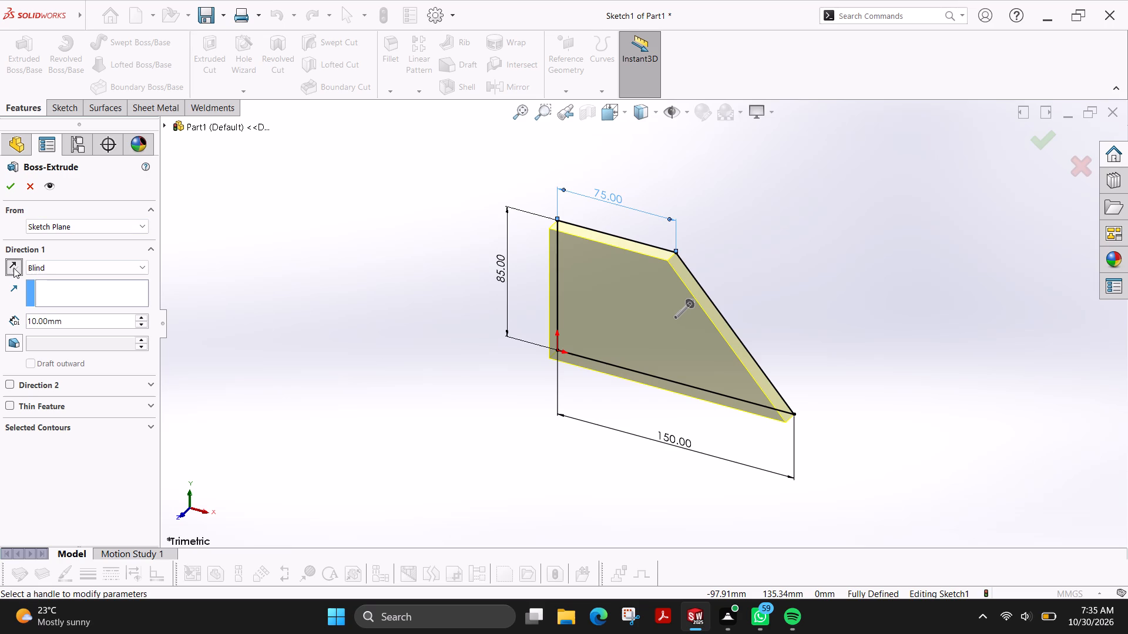
pyautogui.write('32')
pyautogui.press('Return')
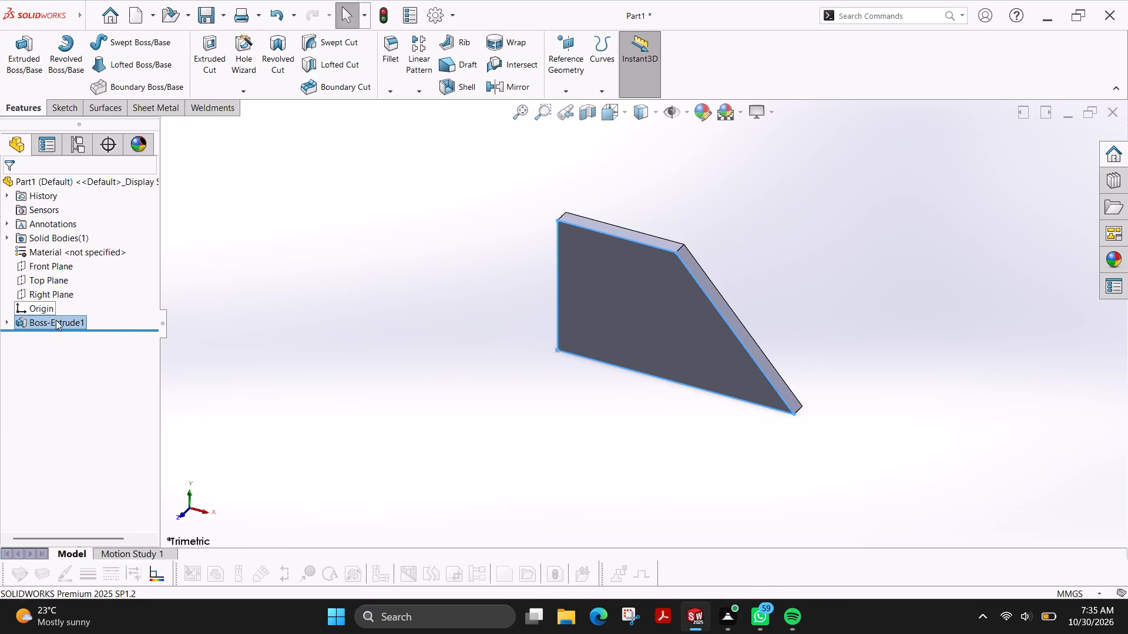
# Edit the boss extrusion and set its blind depth to 32 mm.
pyautogui.rightClick(56, 321)
pyautogui.click(71, 285)
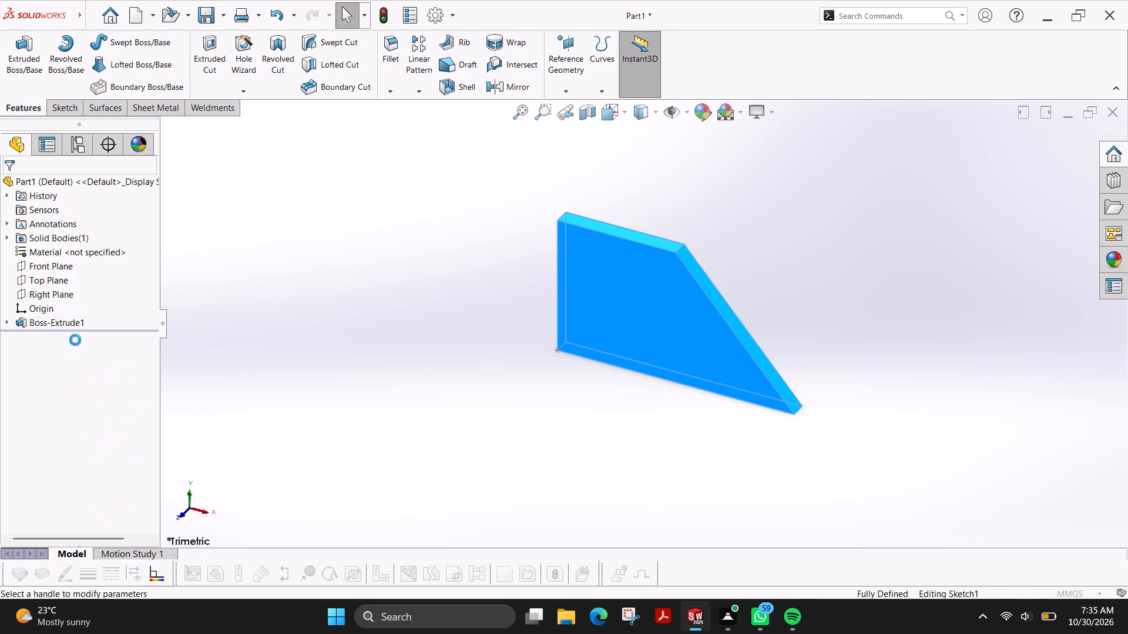
pyautogui.doubleClick(72, 319)
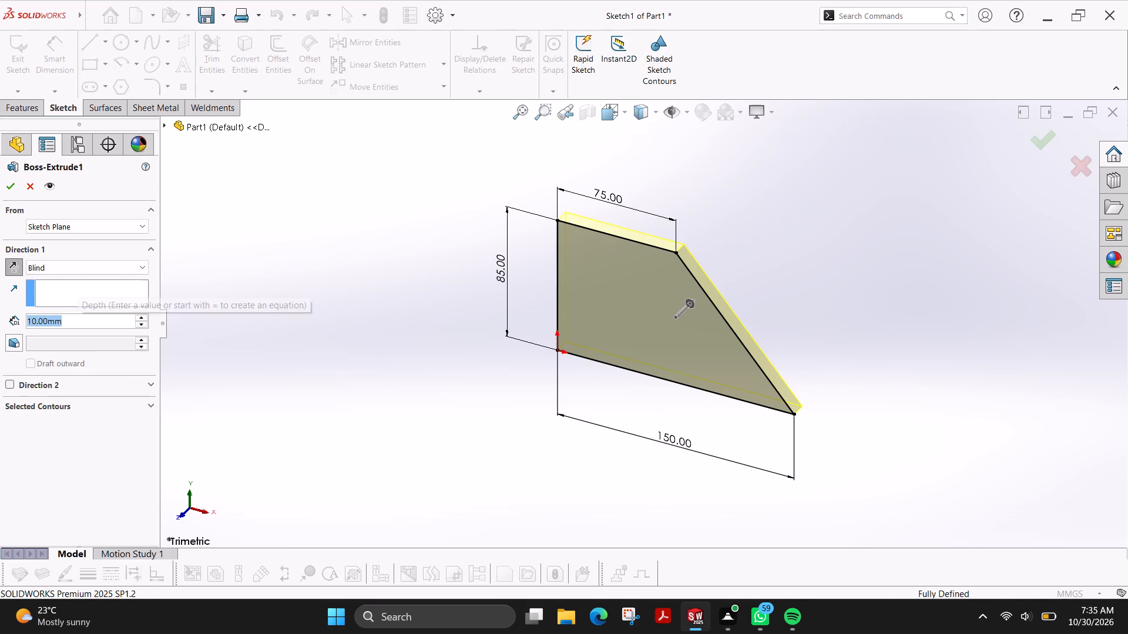
pyautogui.write('32')
pyautogui.press('Return')
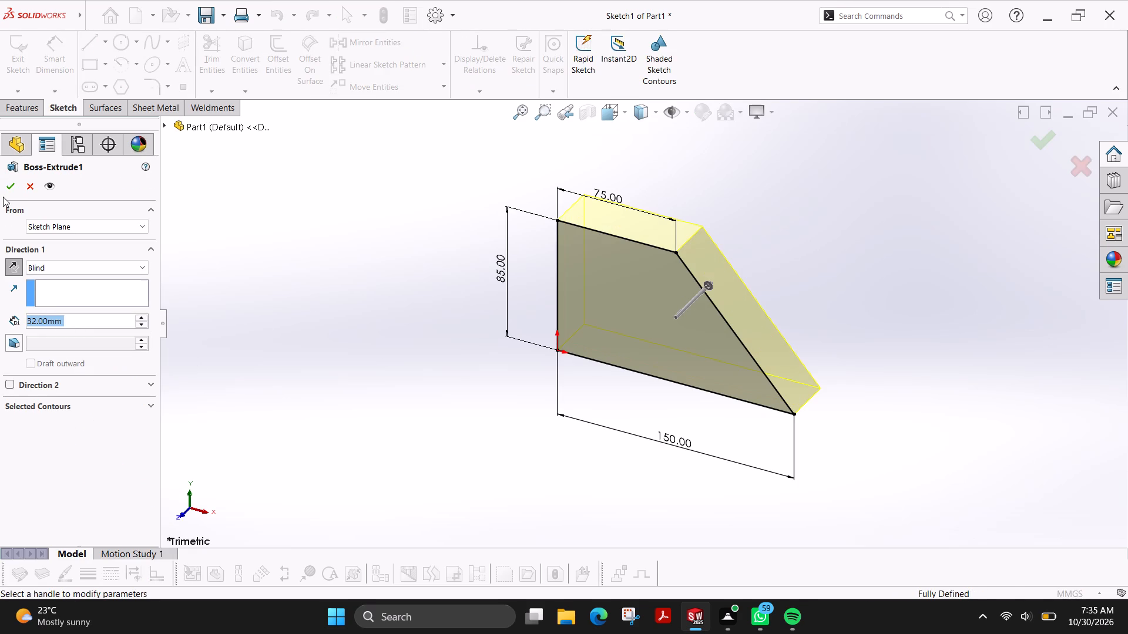
pyautogui.click(10, 190)
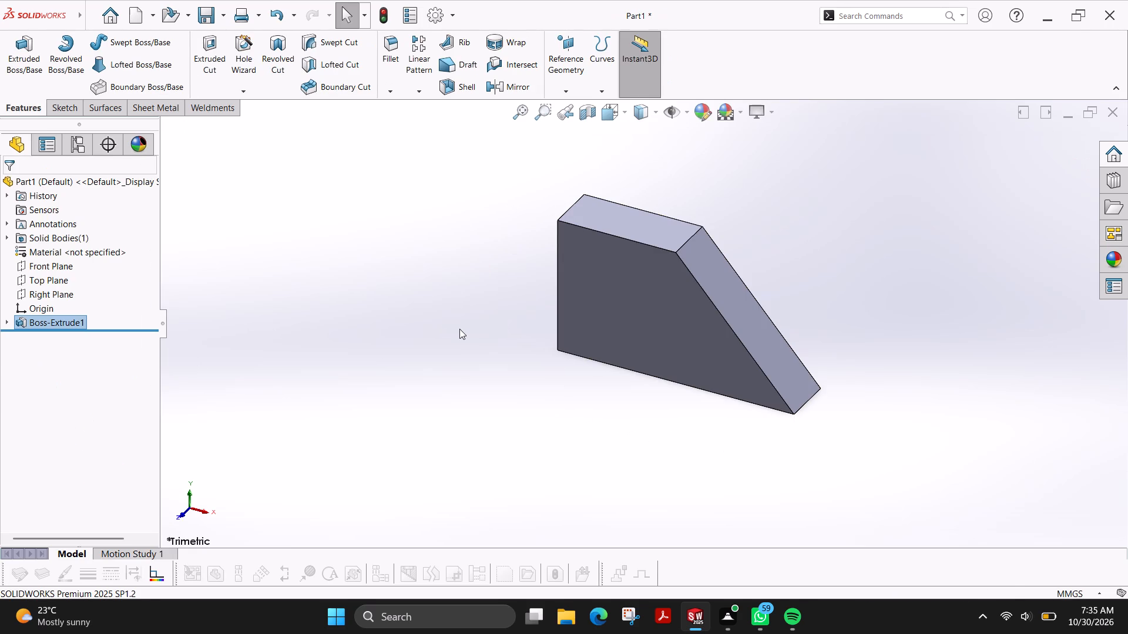
# Start a sketch on the block's sloped face and draw a corner rectangle inside it, about 13 mm wide and 56 mm long.
pyautogui.click(749, 307)
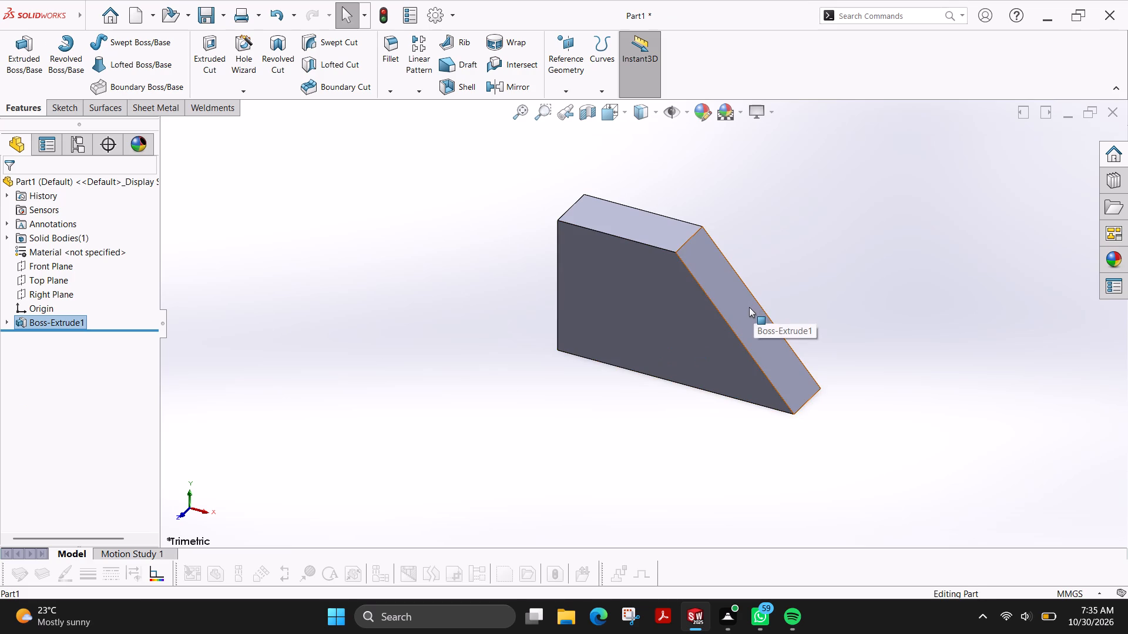
pyautogui.click(75, 103)
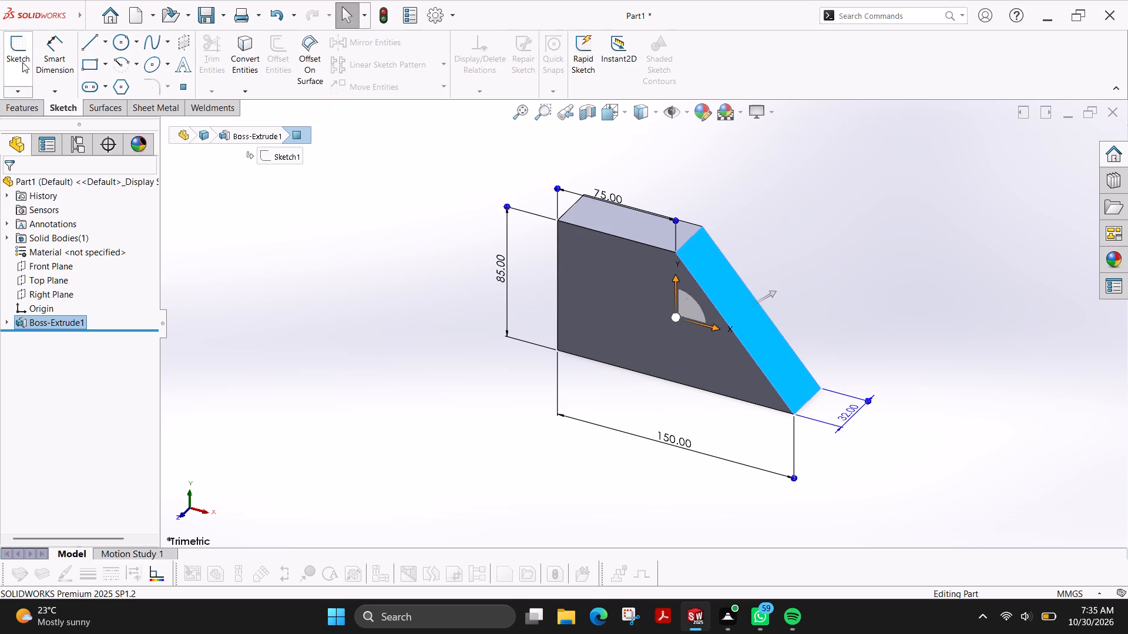
pyautogui.click(22, 62)
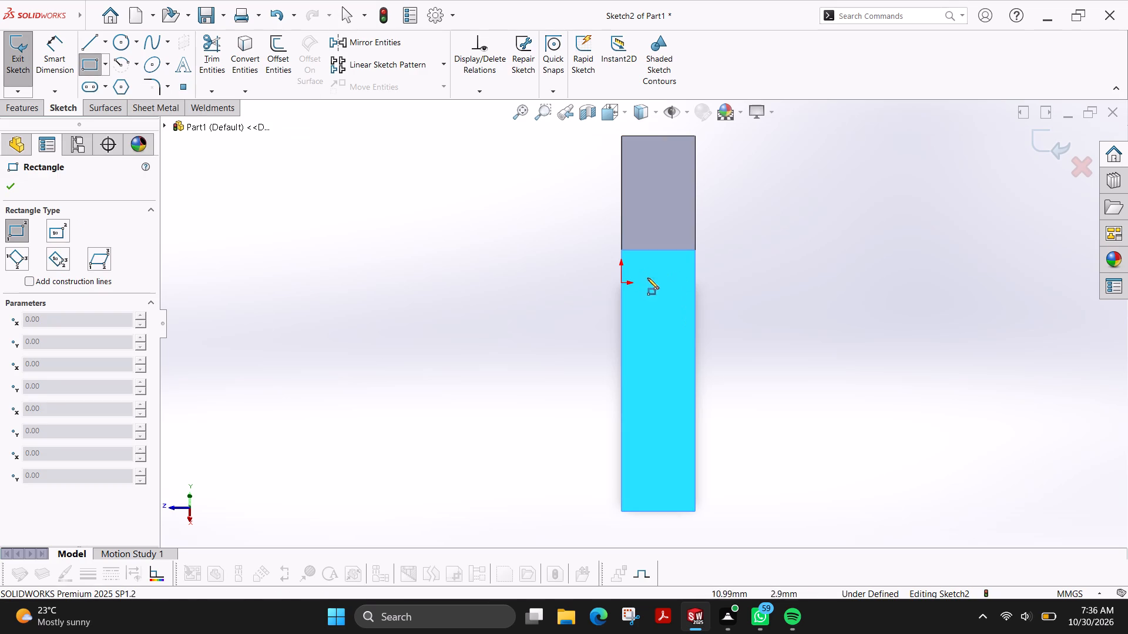
pyautogui.click(646, 319)
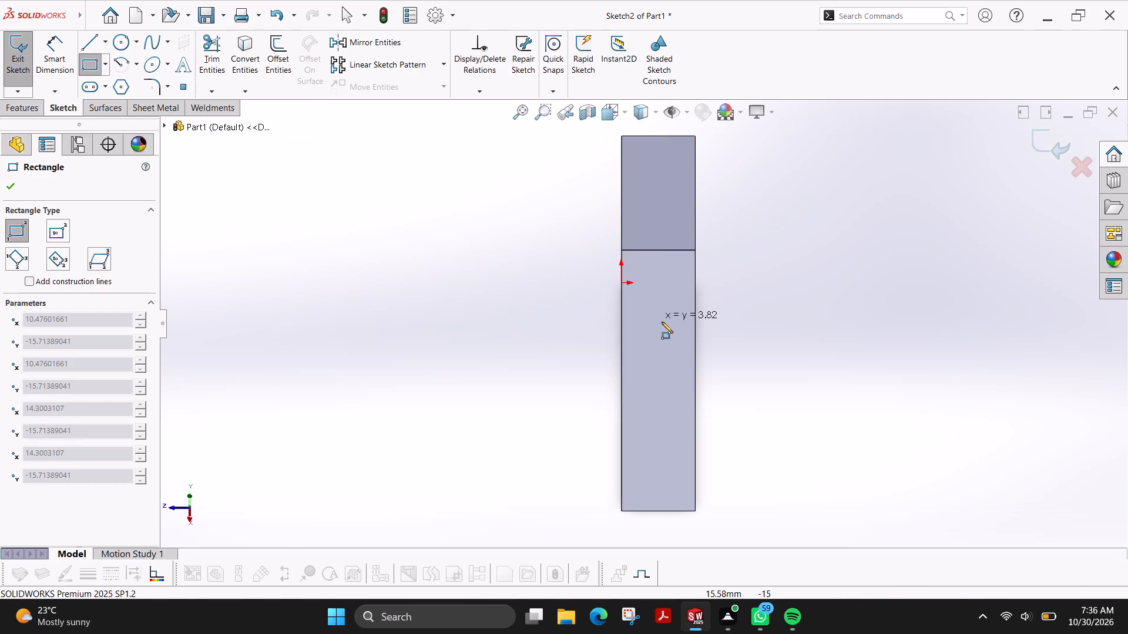
pyautogui.click(676, 449)
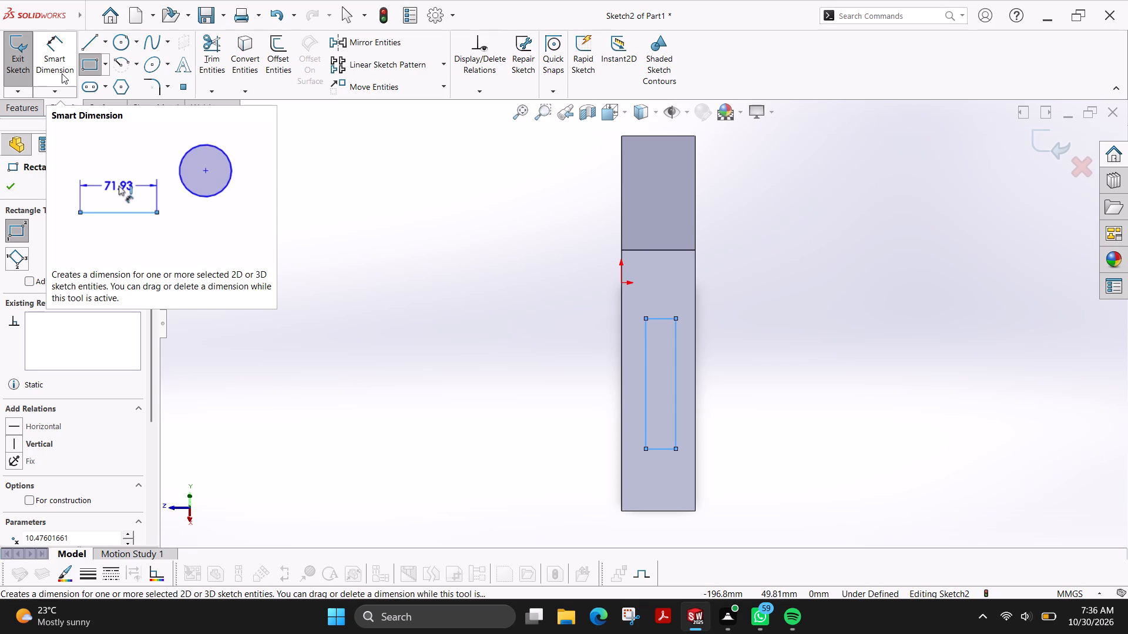
# Dimension the width of the rectangle on the sloped face as 16 mm.
pyautogui.click(62, 73)
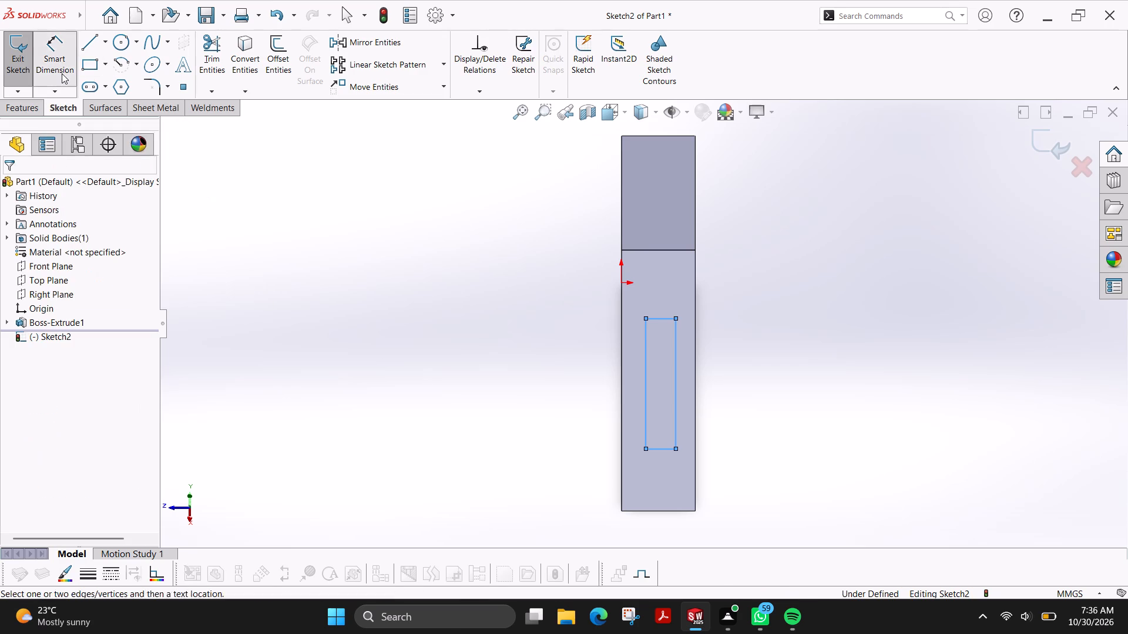
pyautogui.click(658, 318)
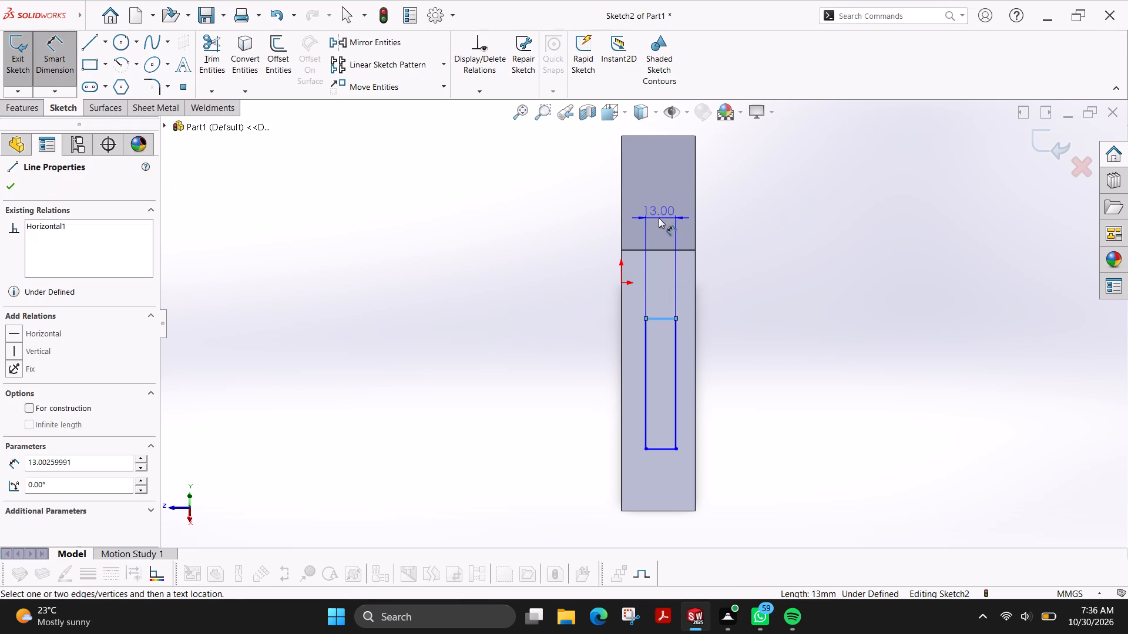
pyautogui.click(659, 217)
pyautogui.write('16')
pyautogui.press('Return')
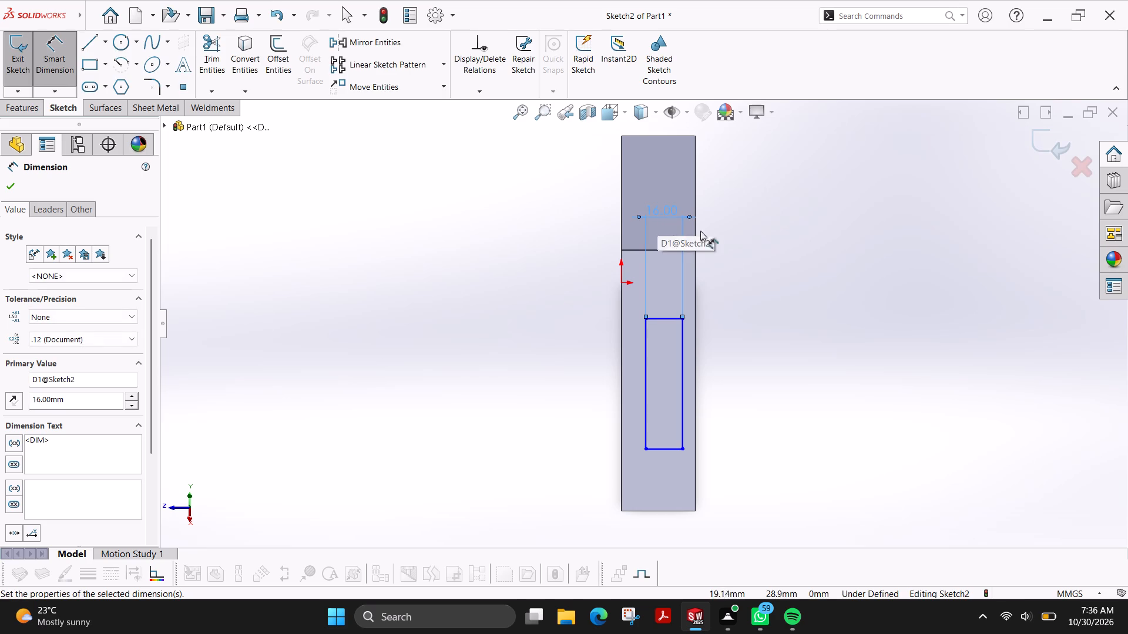
# Dimension the distance between the two short edges of the rectangle on the sloped face as 60 mm.
pyautogui.click(659, 321)
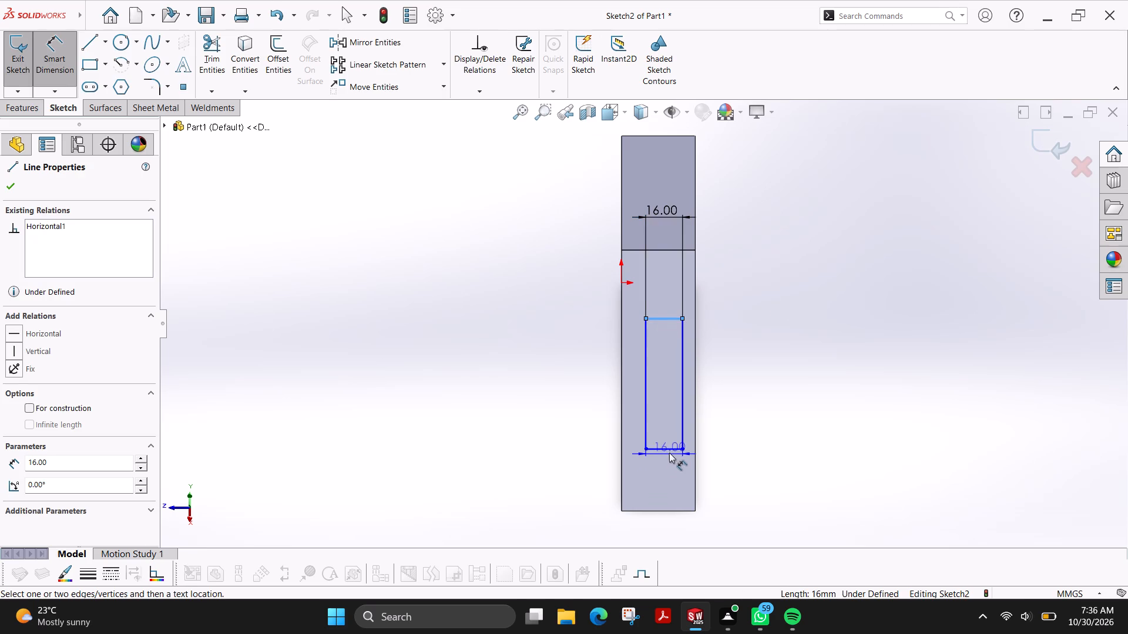
pyautogui.click(666, 450)
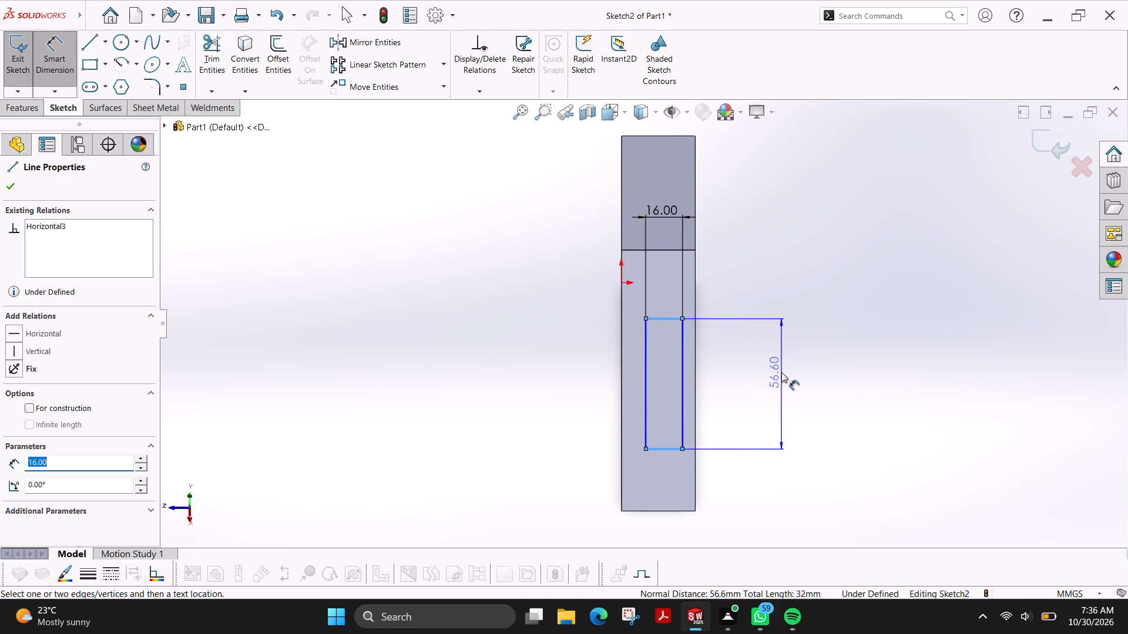
pyautogui.click(781, 372)
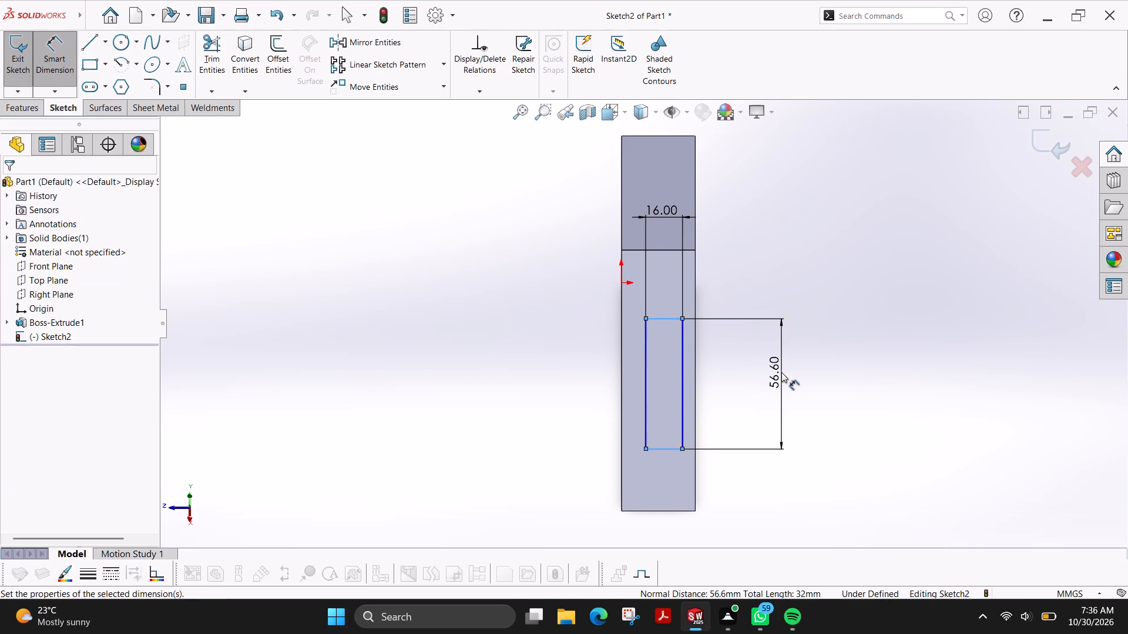
pyautogui.write('60')
pyautogui.press('Return')
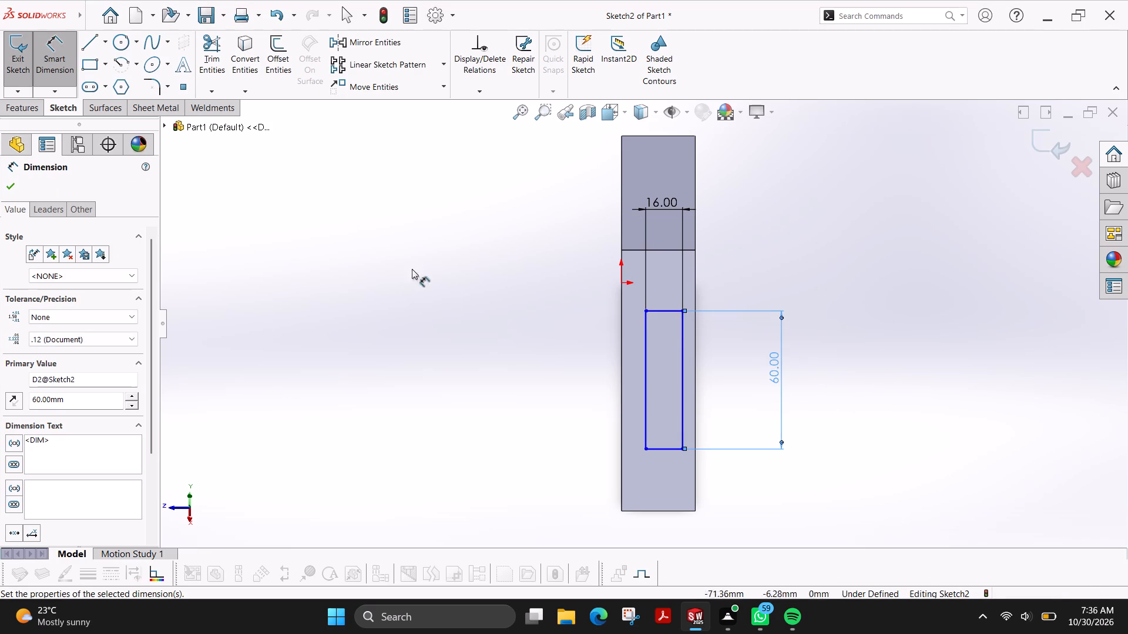
# Draw two crossing lines between the midpoints of the sloped face's opposite edges, one along its length and one across its width.
pyautogui.click(81, 45)
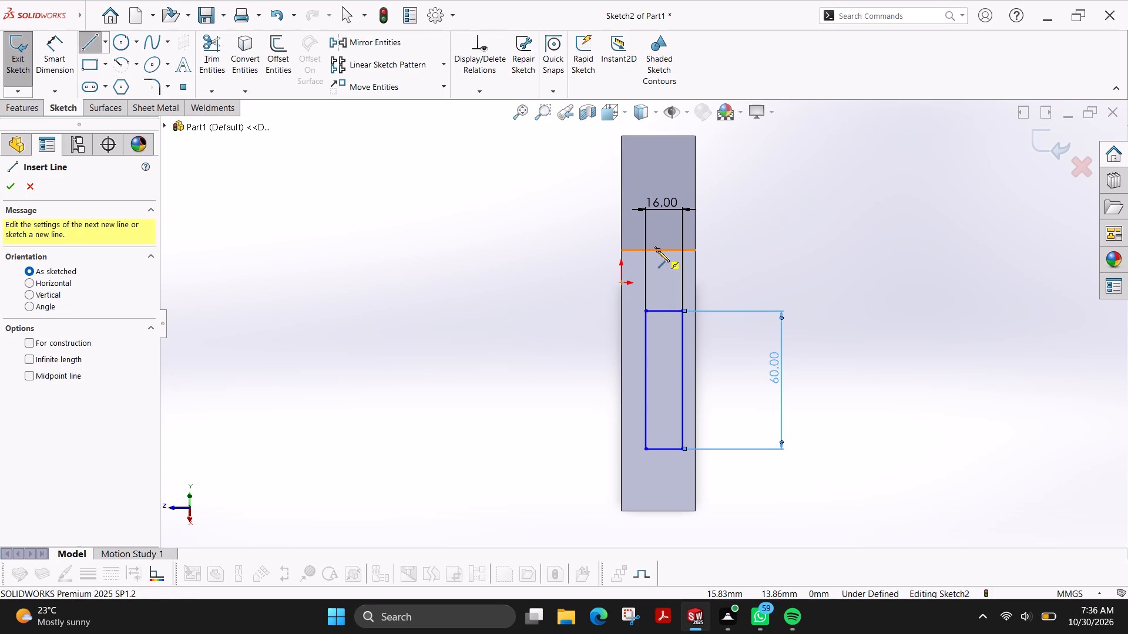
pyautogui.click(658, 251)
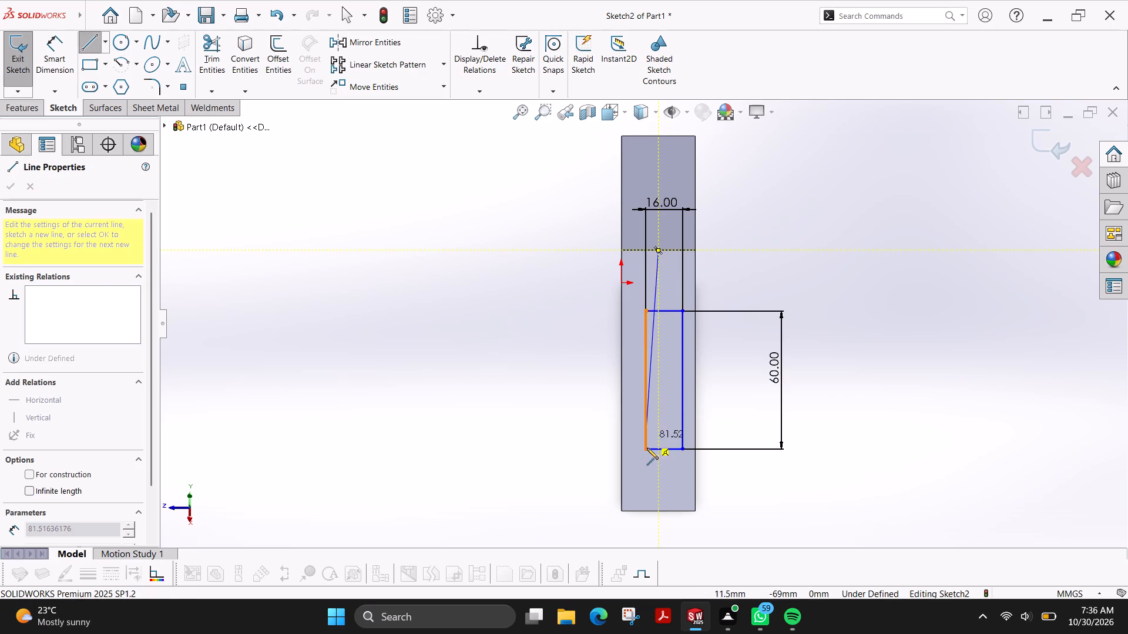
pyautogui.click(659, 512)
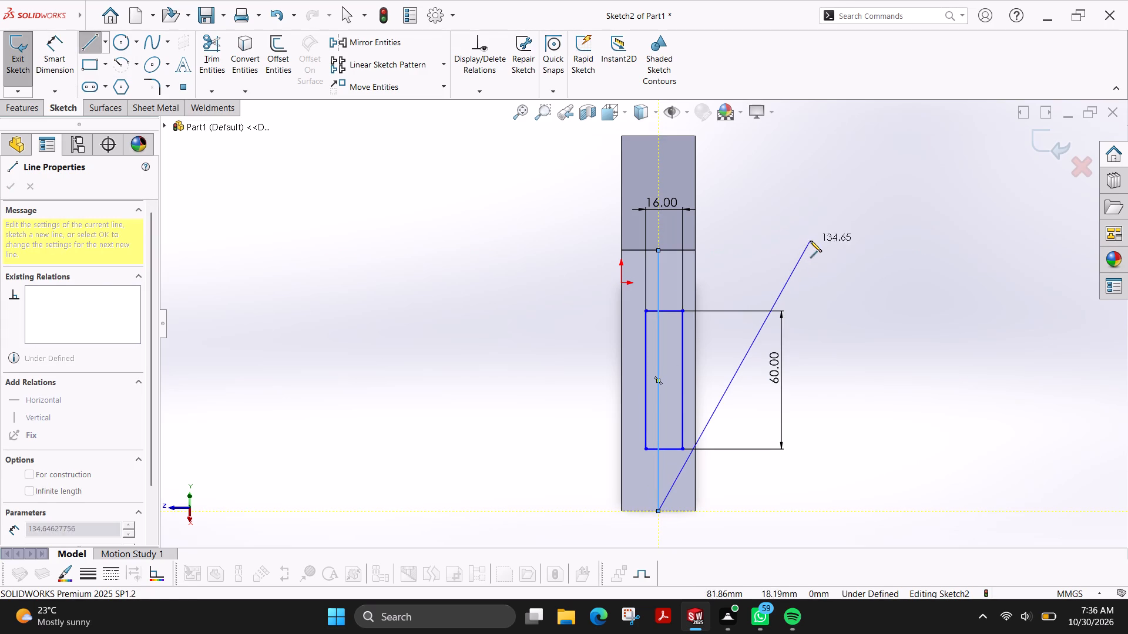
pyautogui.press('Escape')
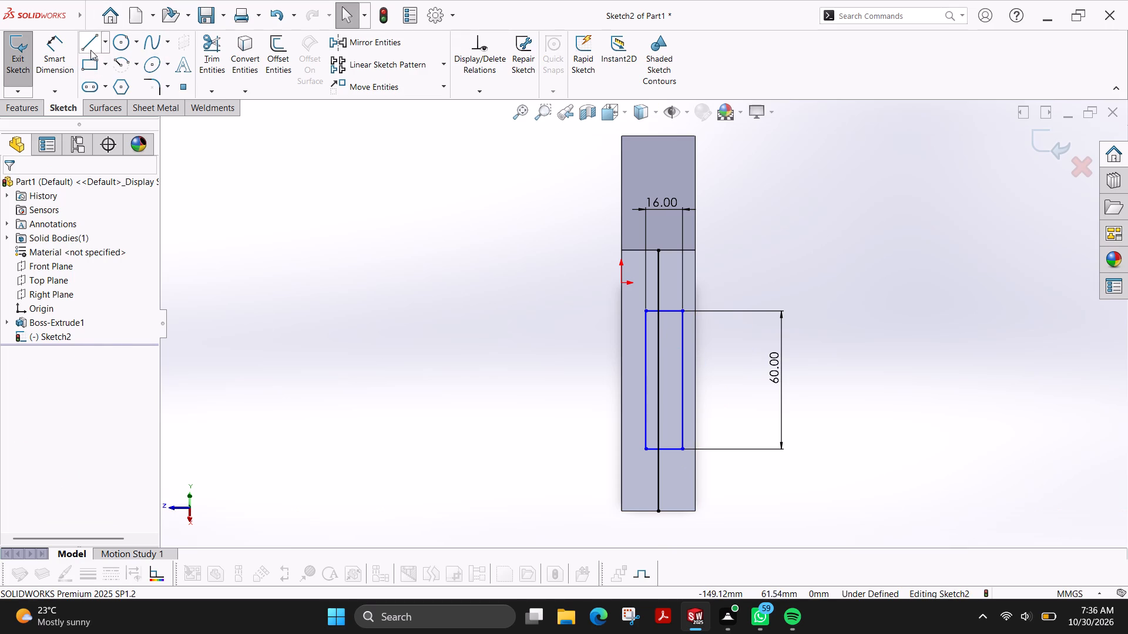
pyautogui.click(90, 50)
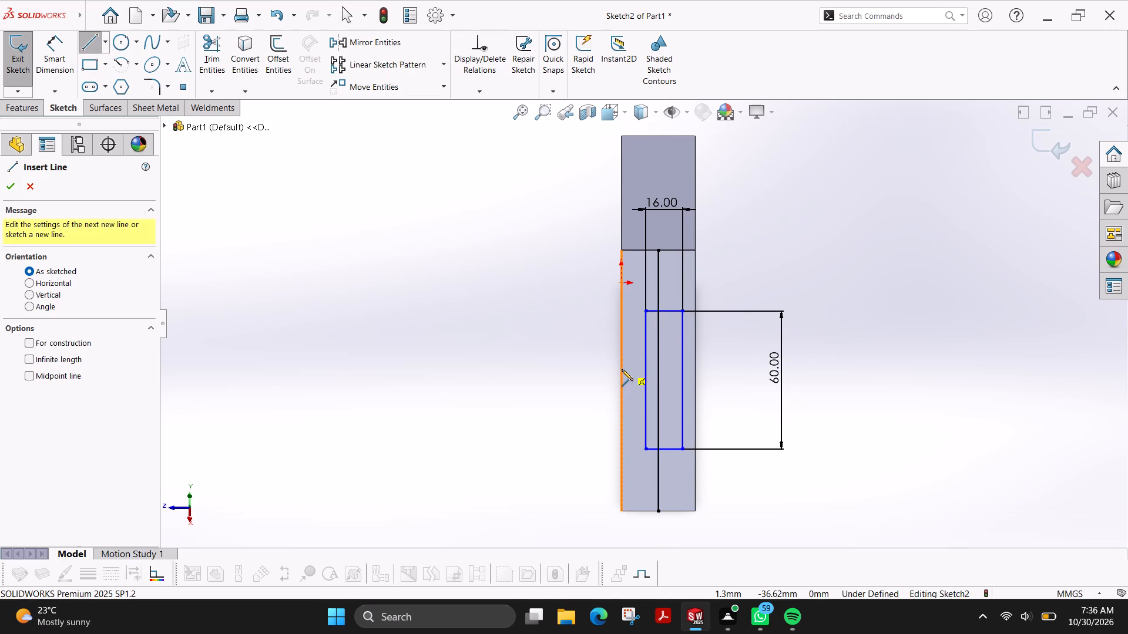
pyautogui.click(620, 378)
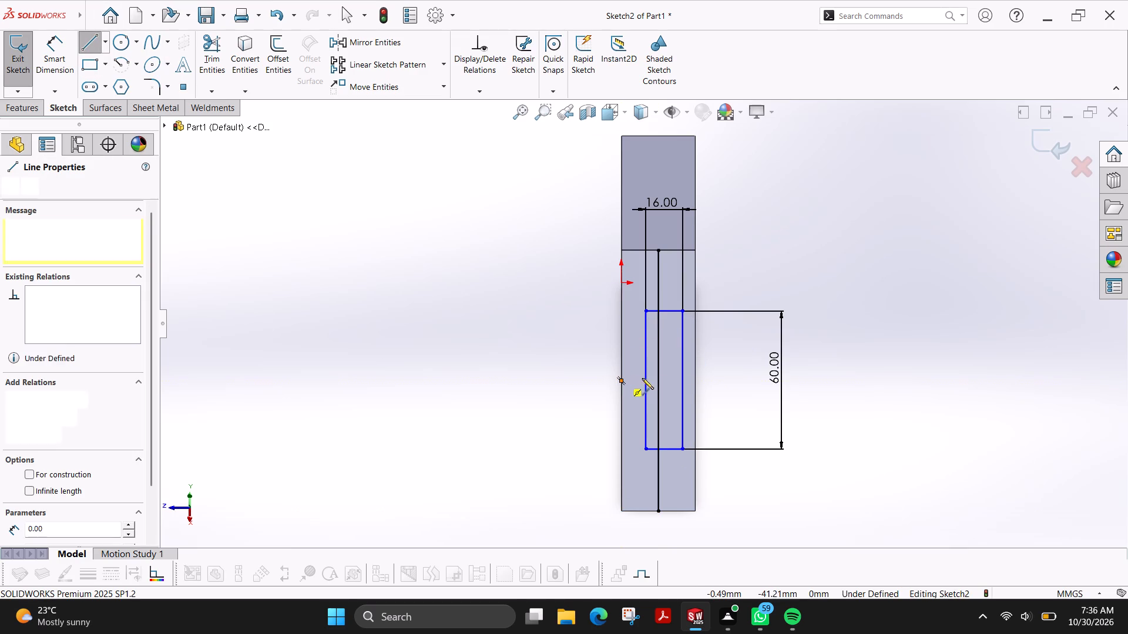
pyautogui.click(696, 382)
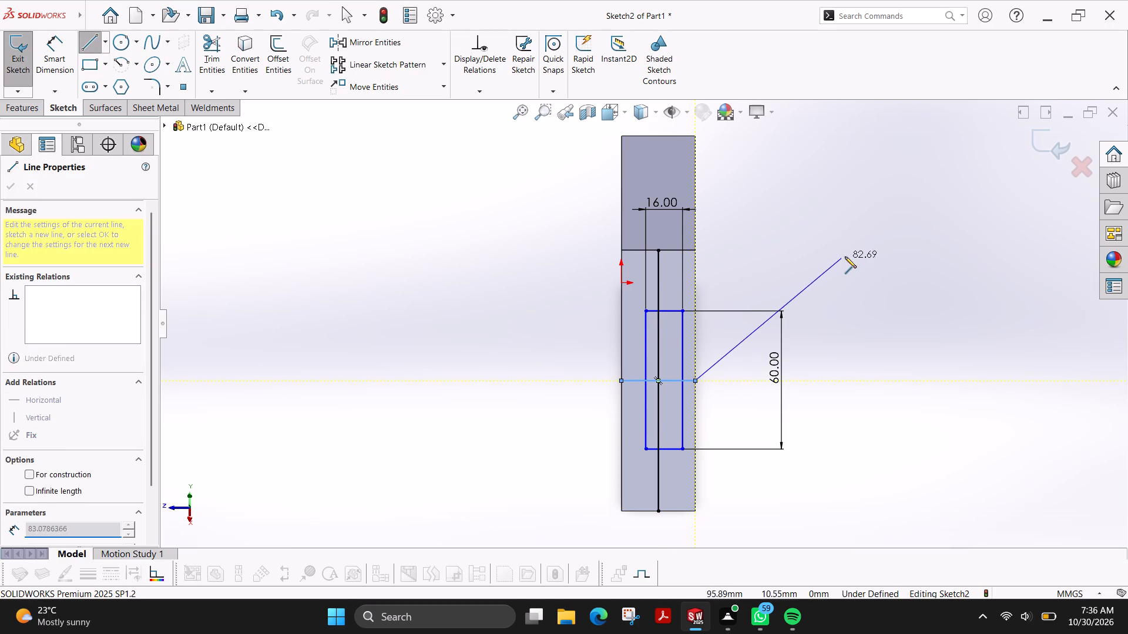
pyautogui.press('Escape')
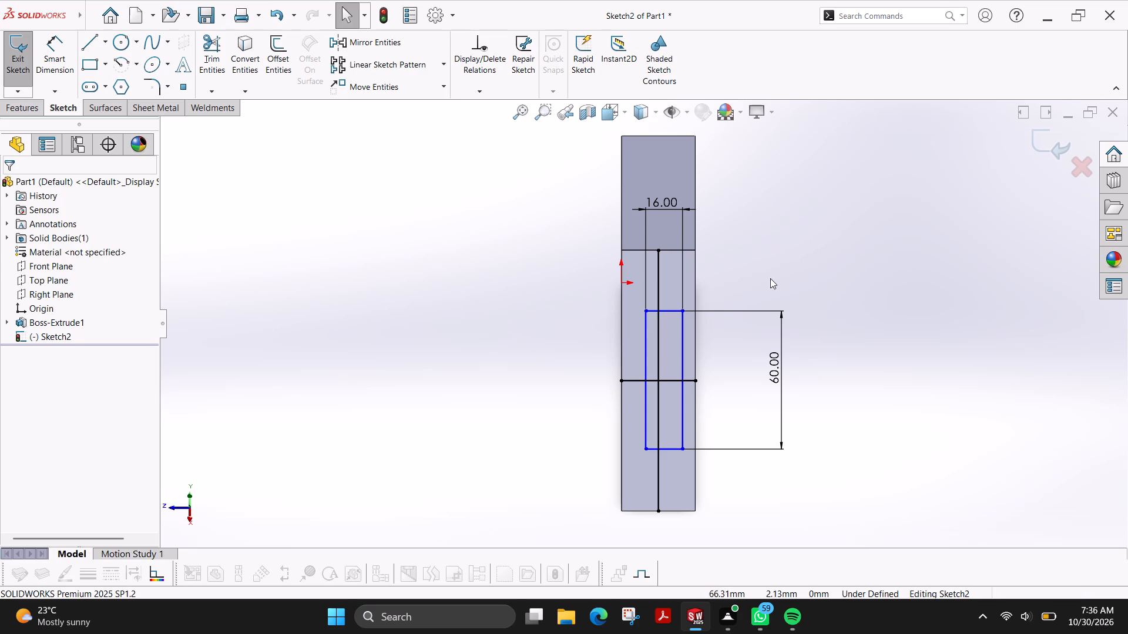
# Dismiss the OneDrive Windows Backup notification.
pyautogui.scroll(-1, 755, 276)
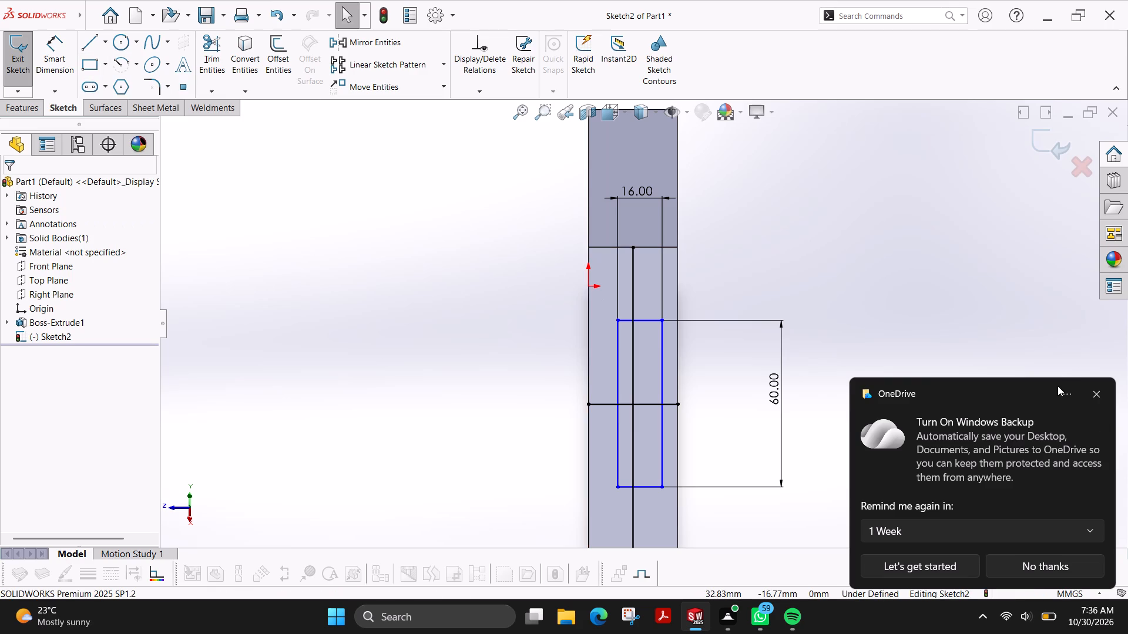
pyautogui.click(1095, 397)
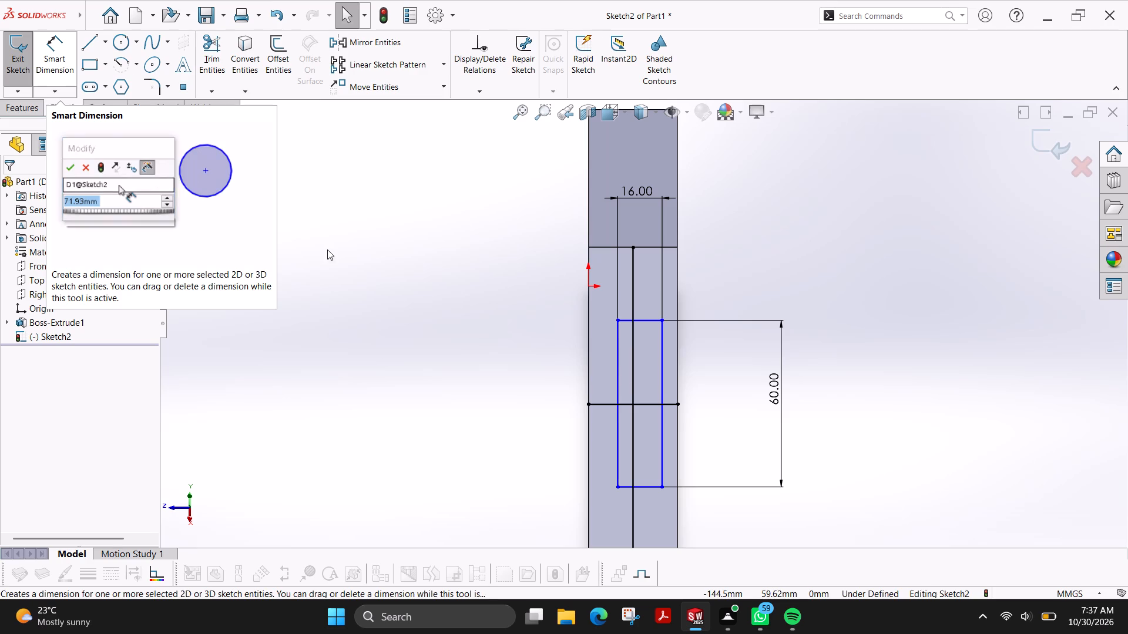
# Select the upper short edge of the rectangle on the sloped face.
pyautogui.click(644, 317)
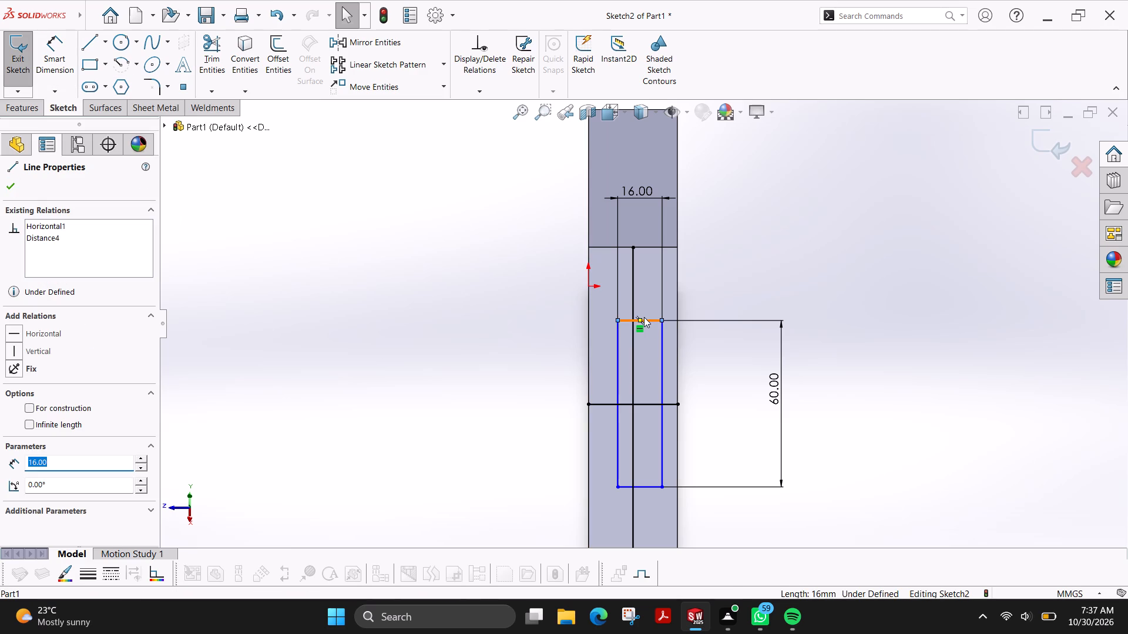
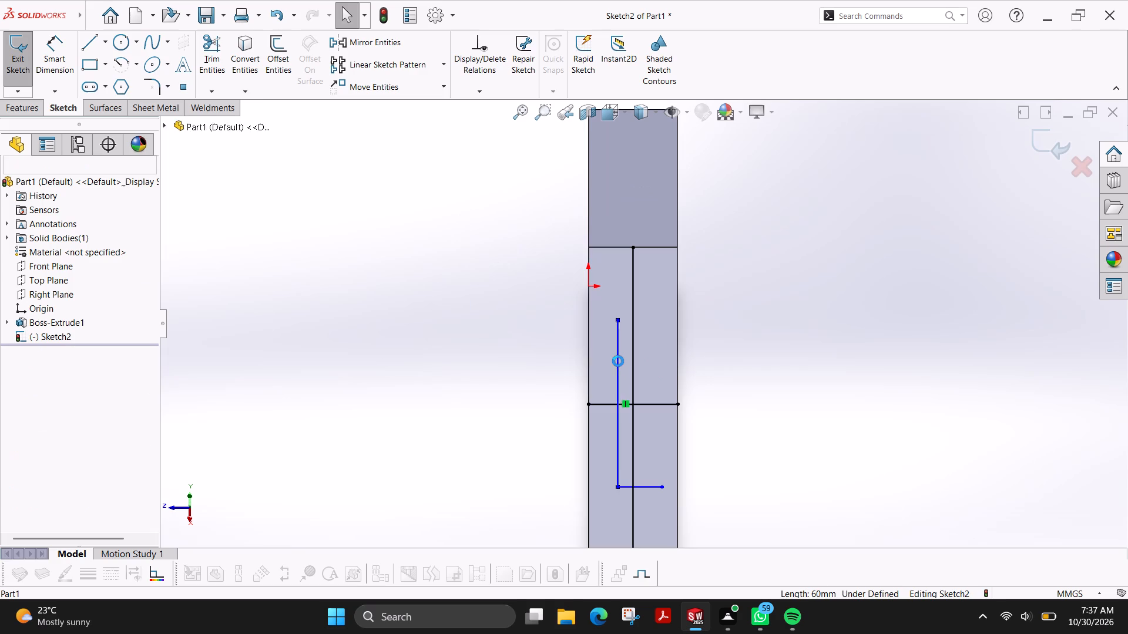
# Delete the remaining edges of the old rectangle on the sloped face, keeping the two crossing midpoint lines.
pyautogui.click(644, 484)
pyautogui.press('Delete')
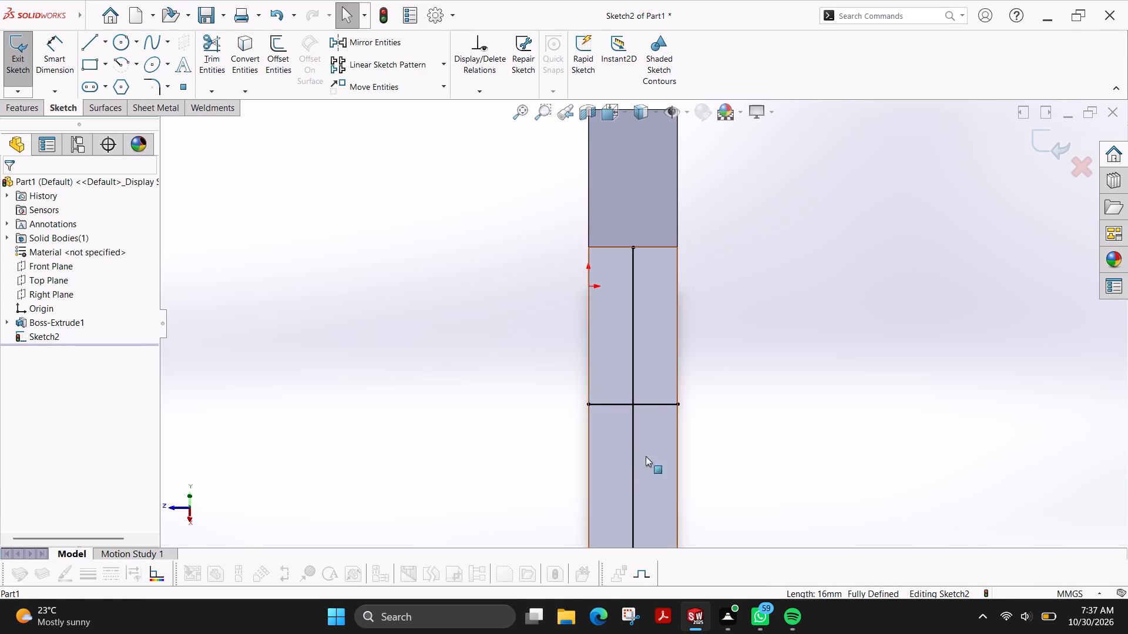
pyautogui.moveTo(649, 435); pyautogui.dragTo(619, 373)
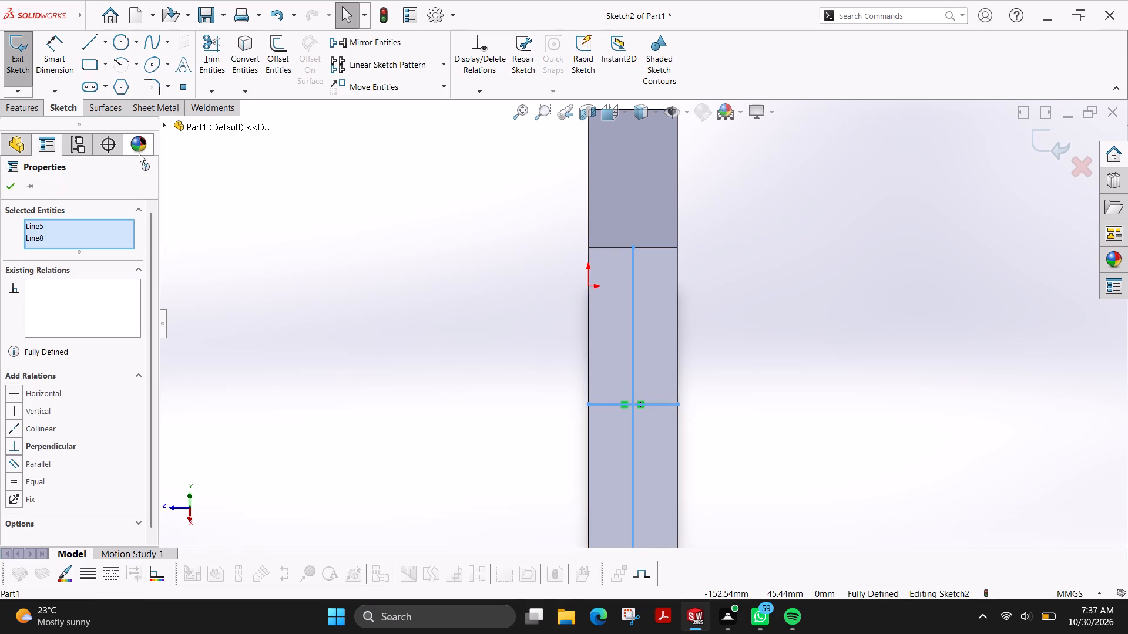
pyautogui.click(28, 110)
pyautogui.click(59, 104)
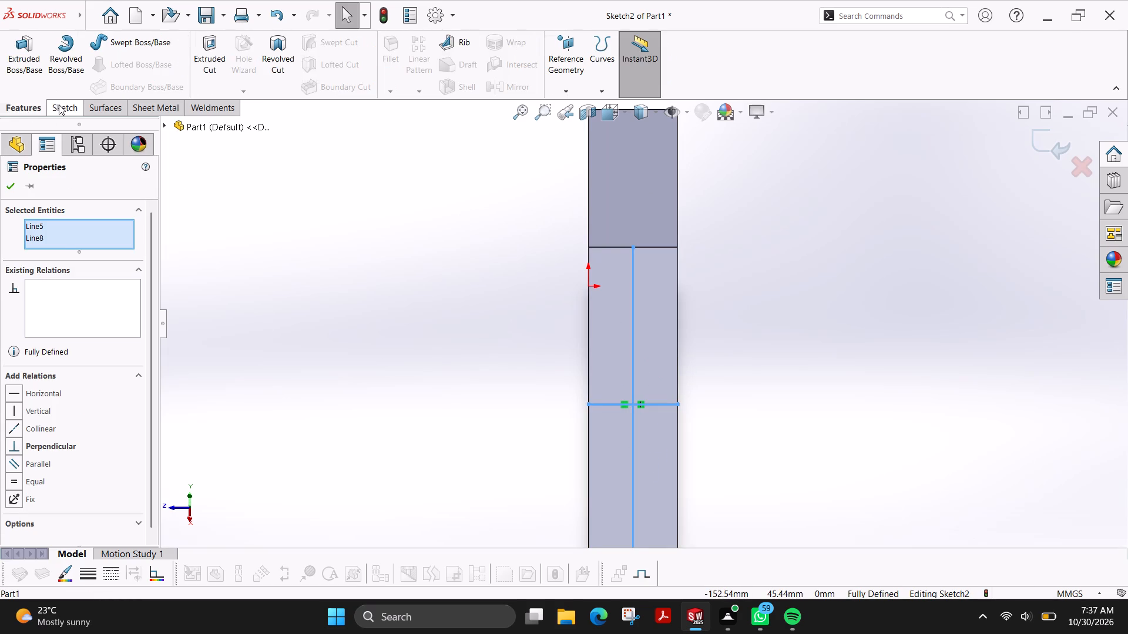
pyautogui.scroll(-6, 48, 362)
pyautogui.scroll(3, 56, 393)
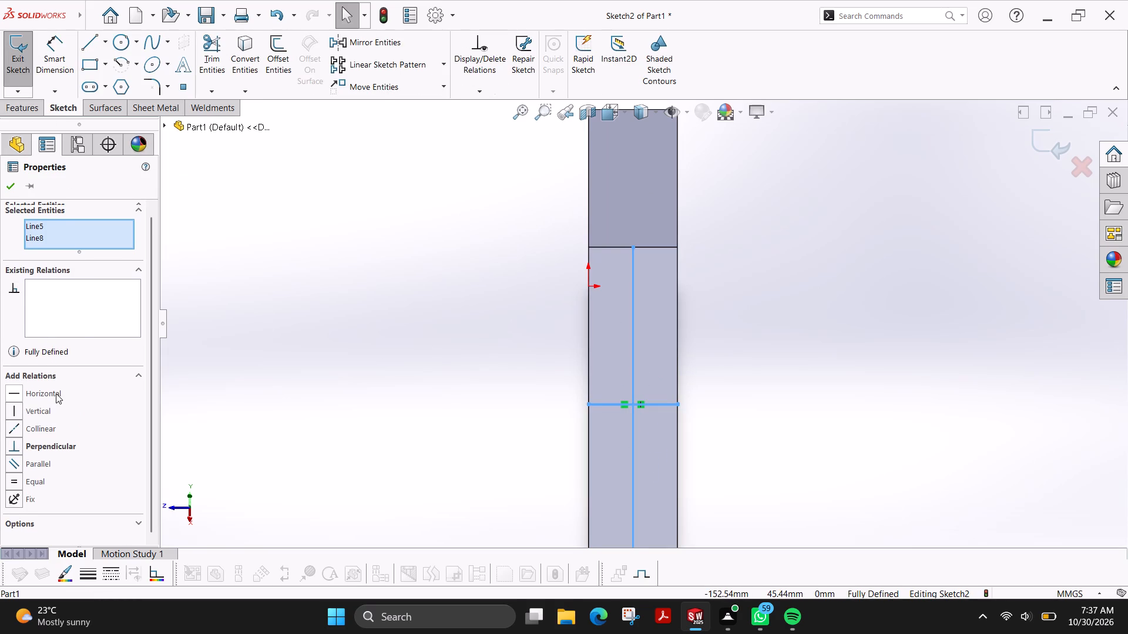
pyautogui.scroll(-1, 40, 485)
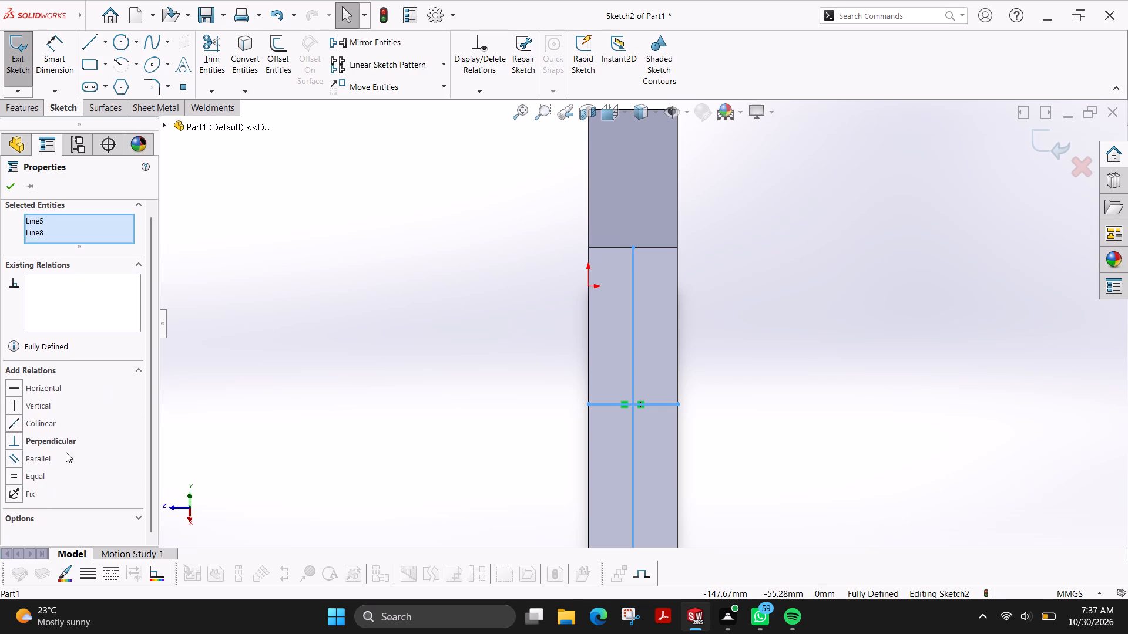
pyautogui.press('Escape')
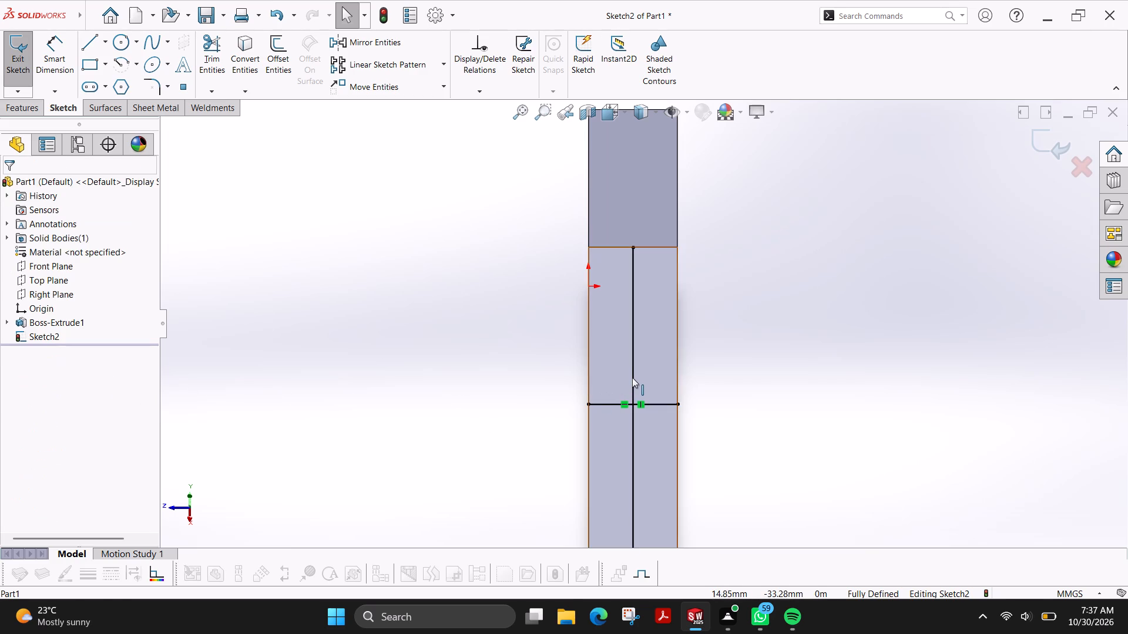
# Convert both crossing midpoint lines on the sloped face, lengthwise and crosswise, to construction geometry.
pyautogui.click(634, 375)
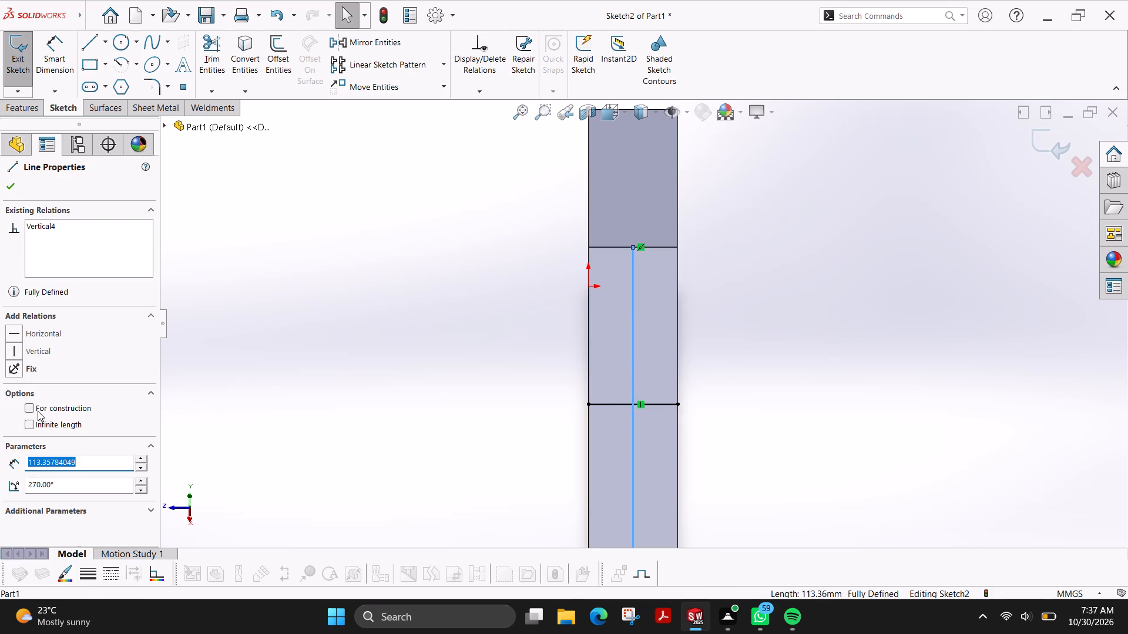
pyautogui.click(36, 408)
pyautogui.click(606, 407)
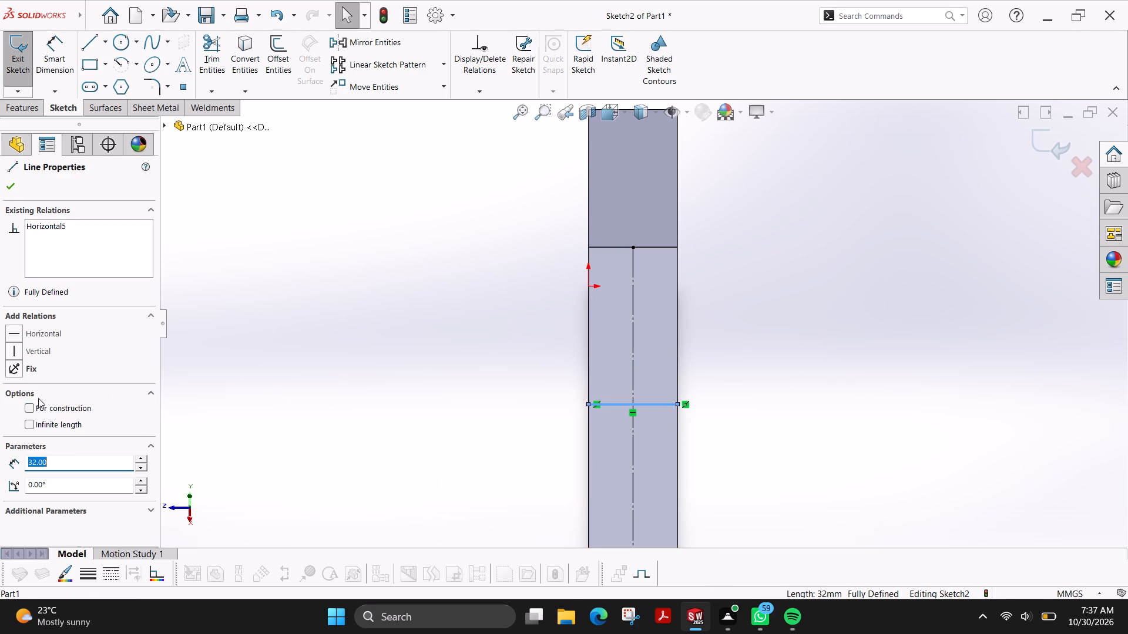
pyautogui.click(39, 405)
pyautogui.press('Escape')
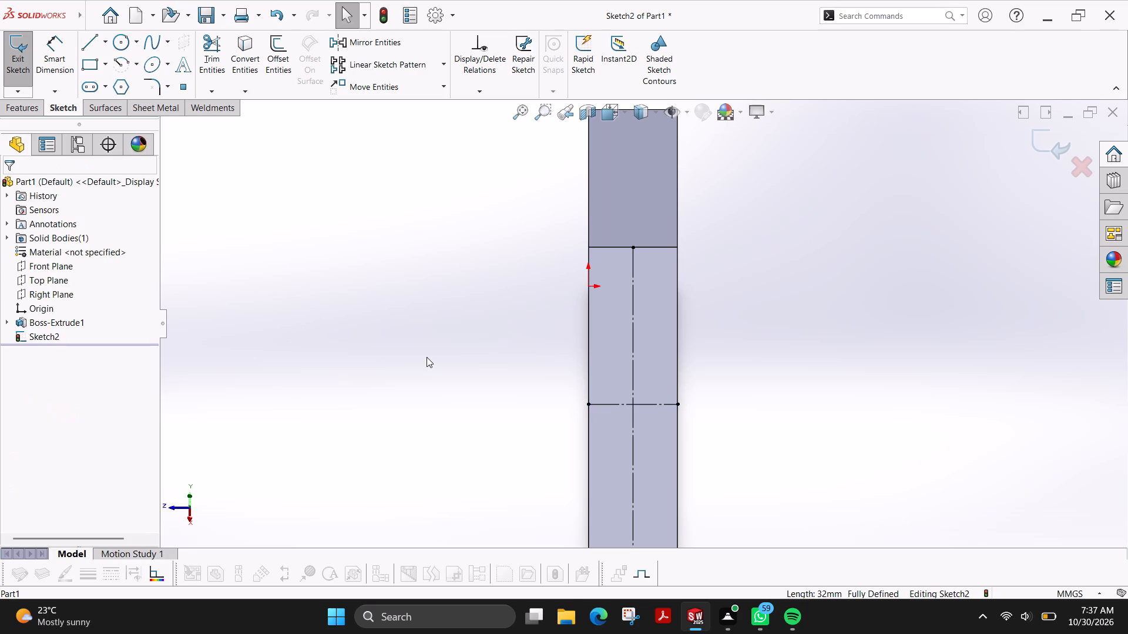
# Sketch a center rectangle about 18 x 74 mm on the sloped face, centred where the two construction lines cross.
pyautogui.scroll(1, 478, 396)
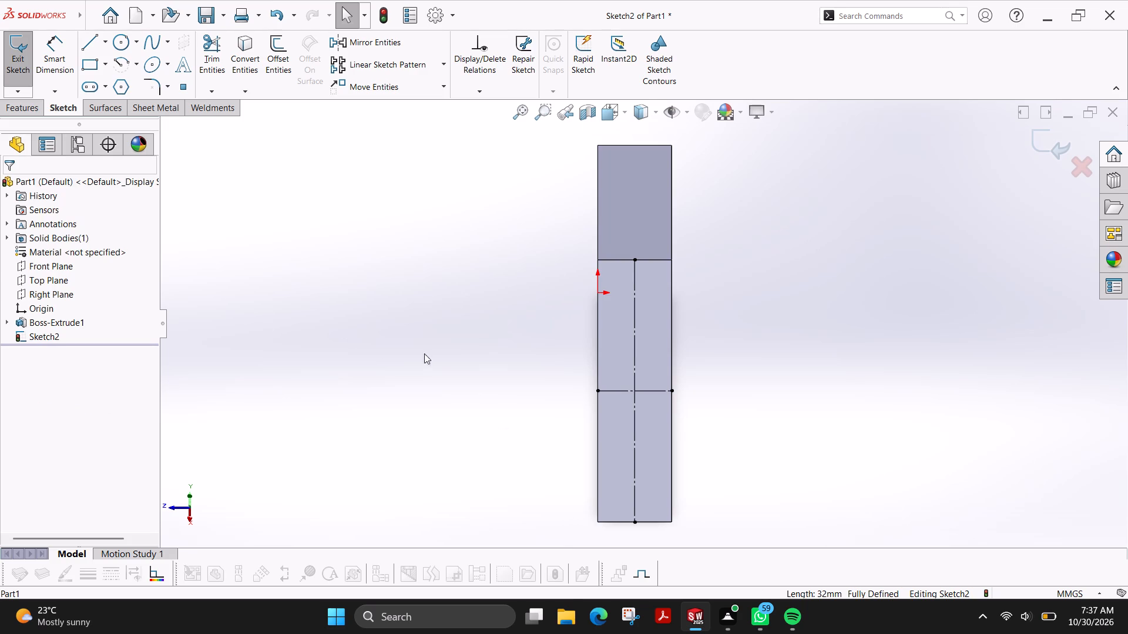
pyautogui.click(107, 62)
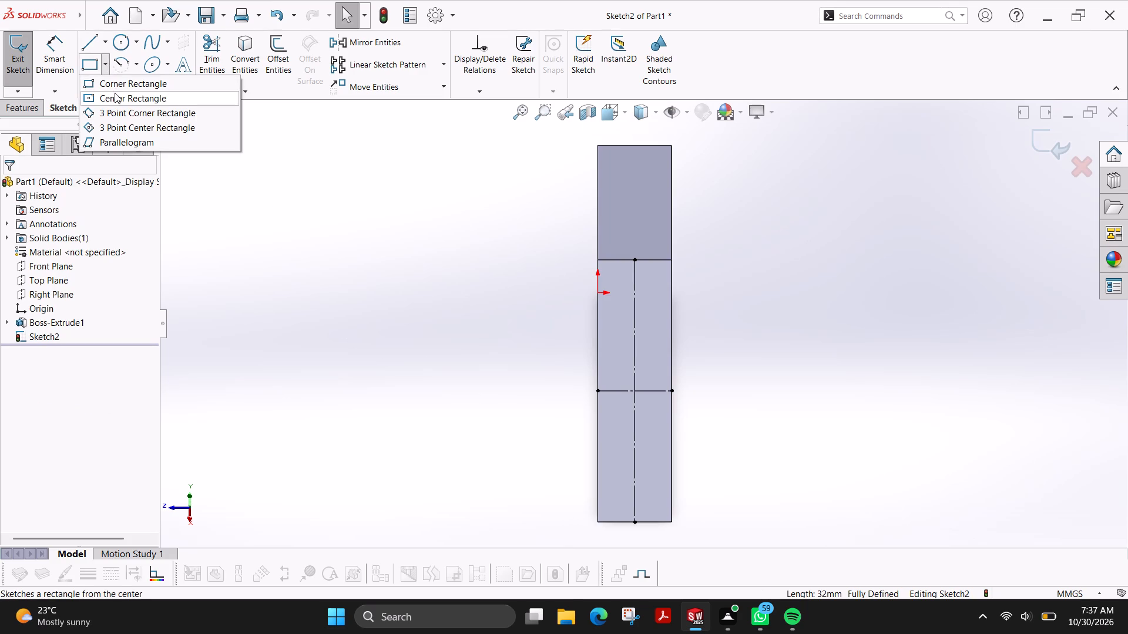
pyautogui.click(116, 97)
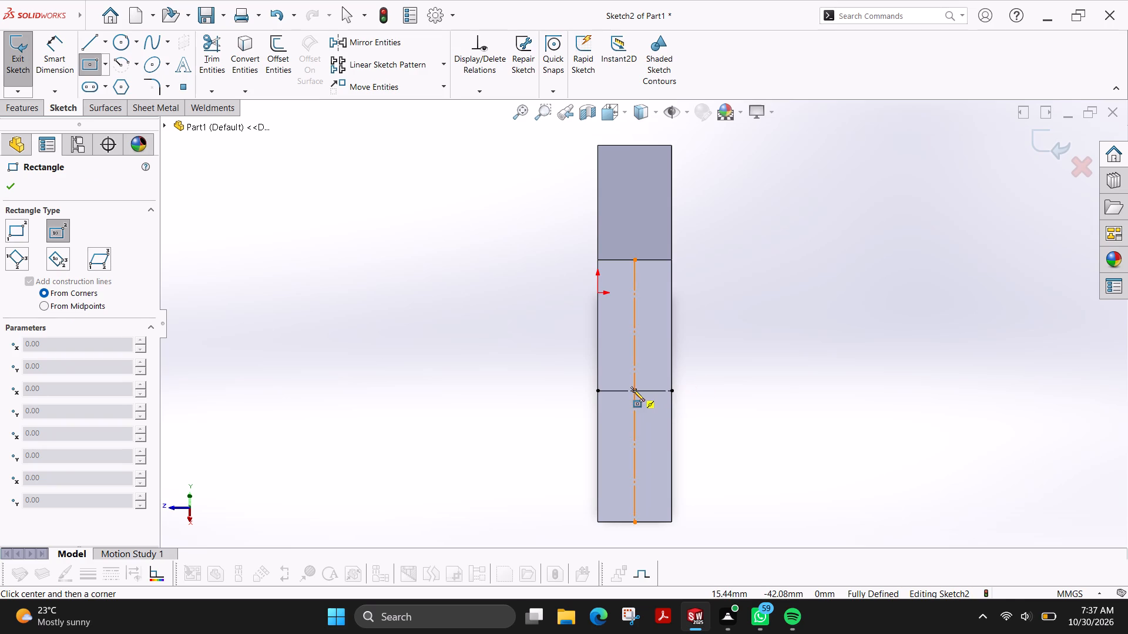
pyautogui.click(633, 390)
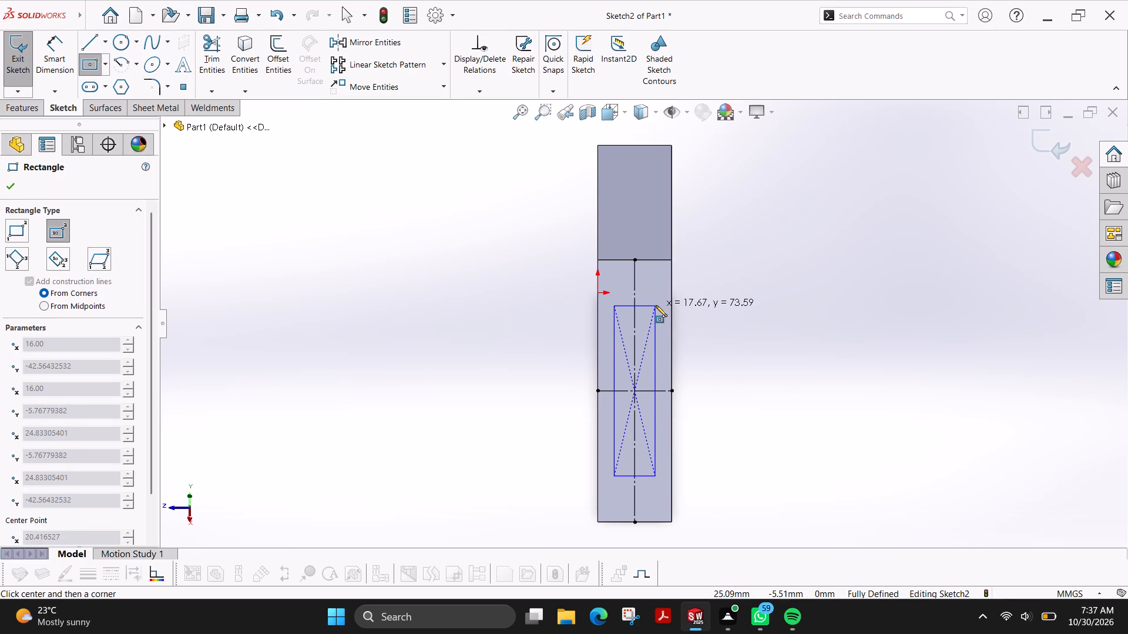
pyautogui.click(656, 305)
pyautogui.click(8, 188)
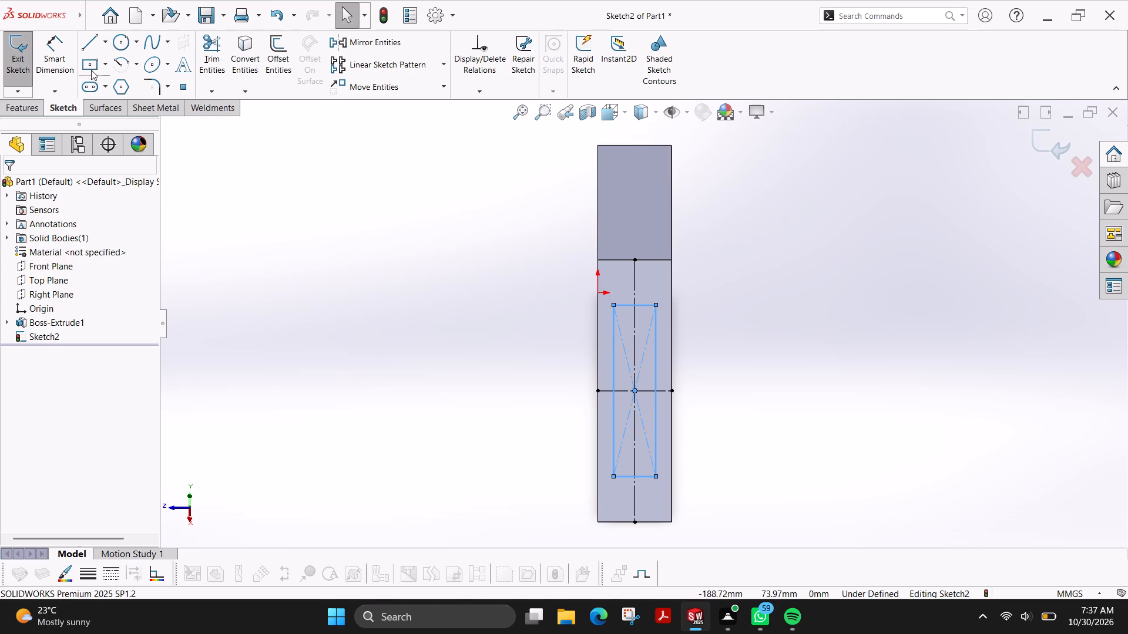
# Dimension the center rectangle as 60 mm long and 16 mm wide.
pyautogui.click(51, 59)
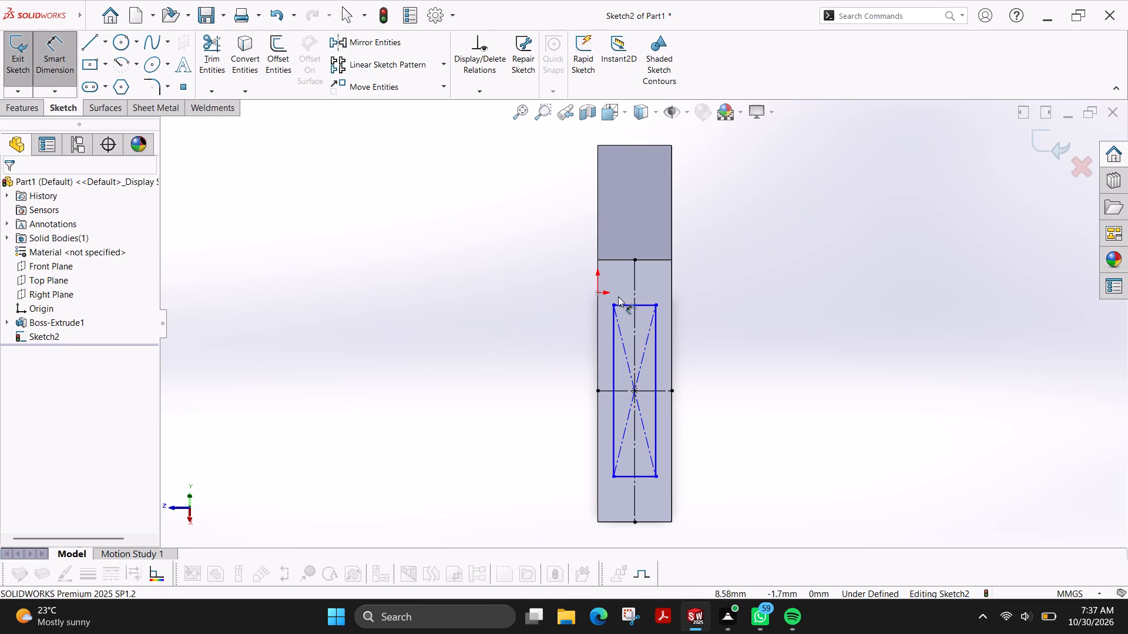
pyautogui.click(646, 306)
pyautogui.click(642, 475)
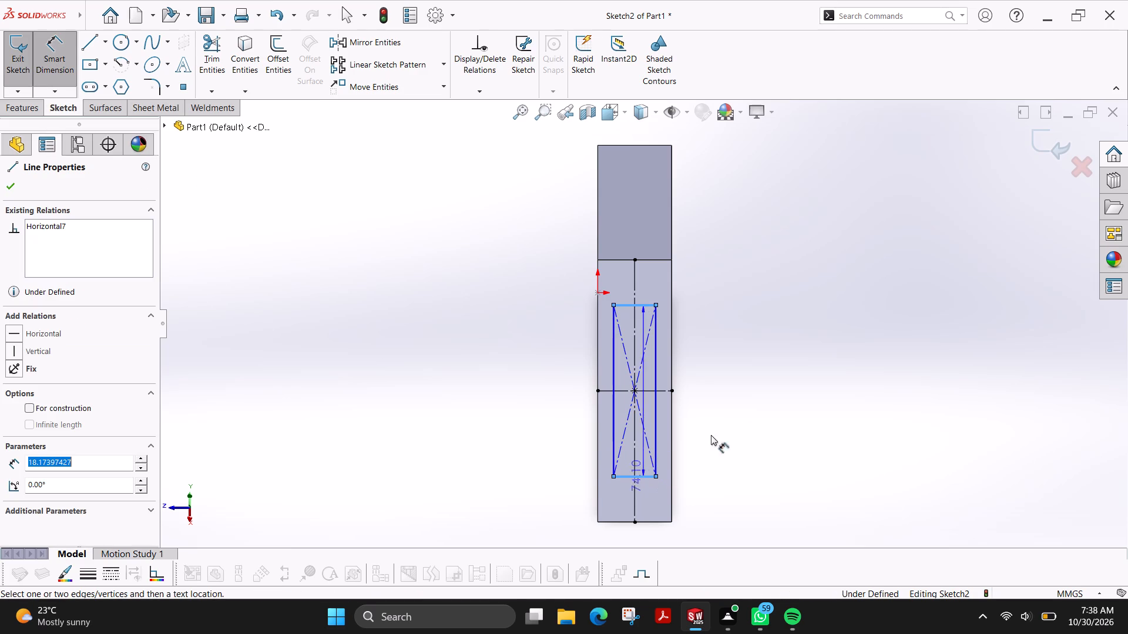
pyautogui.click(738, 397)
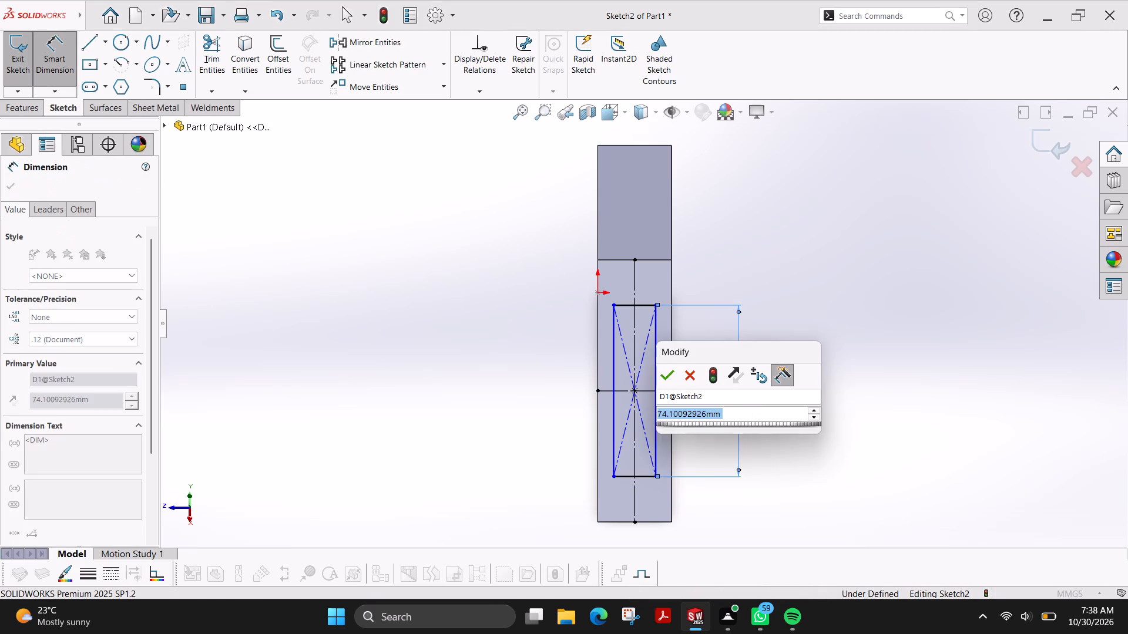
pyautogui.write('60')
pyautogui.press('Return')
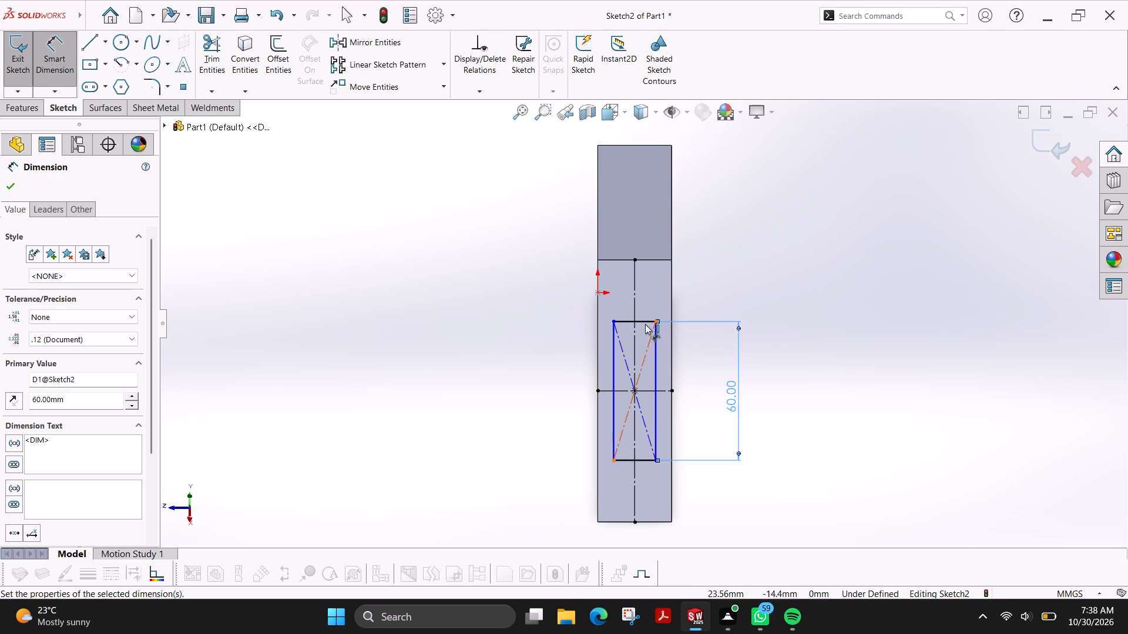
pyautogui.click(626, 321)
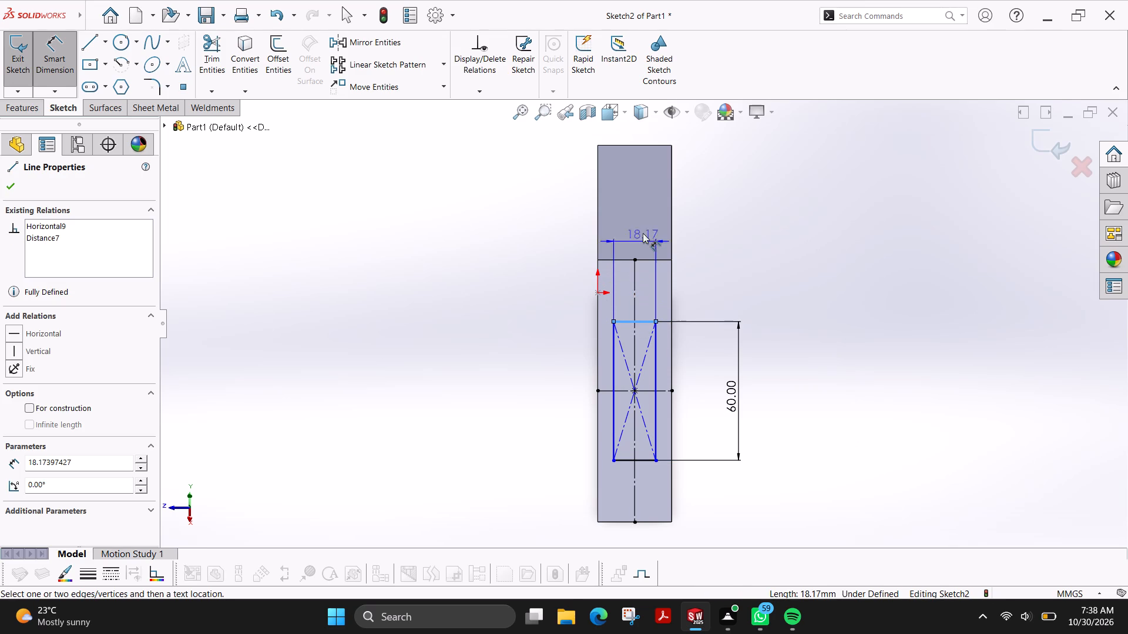
pyautogui.click(633, 225)
pyautogui.write('16')
pyautogui.press('Return')
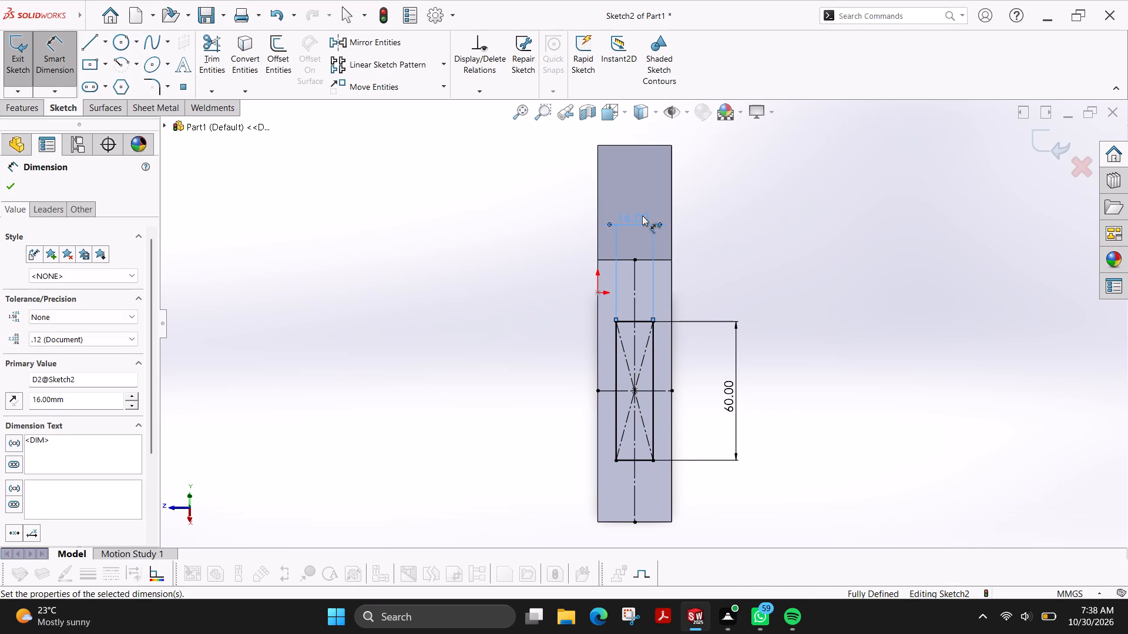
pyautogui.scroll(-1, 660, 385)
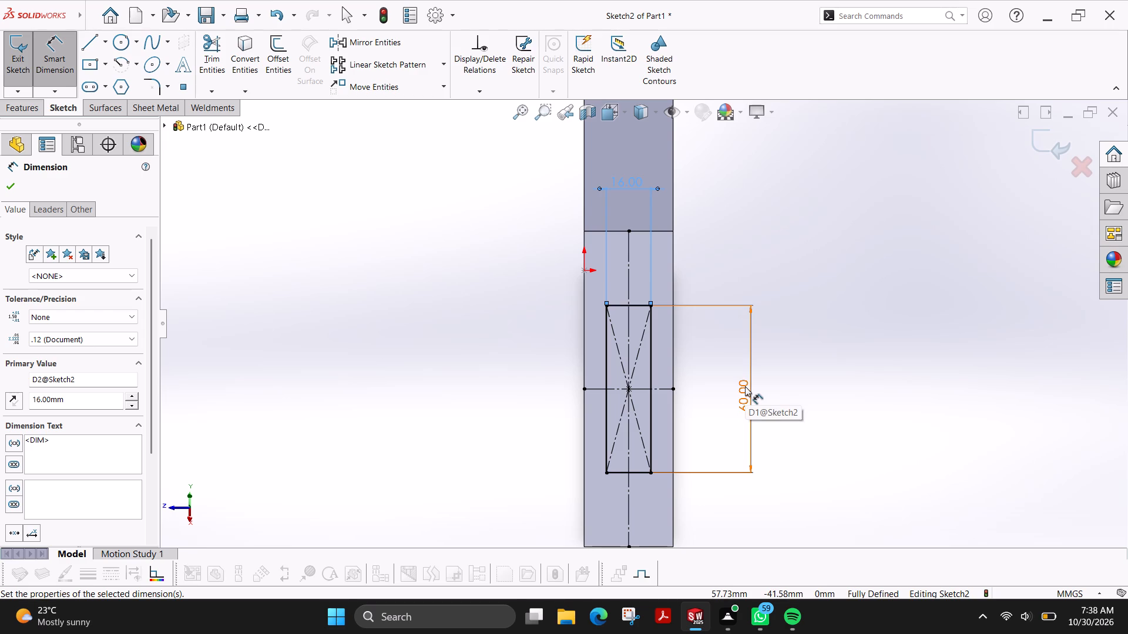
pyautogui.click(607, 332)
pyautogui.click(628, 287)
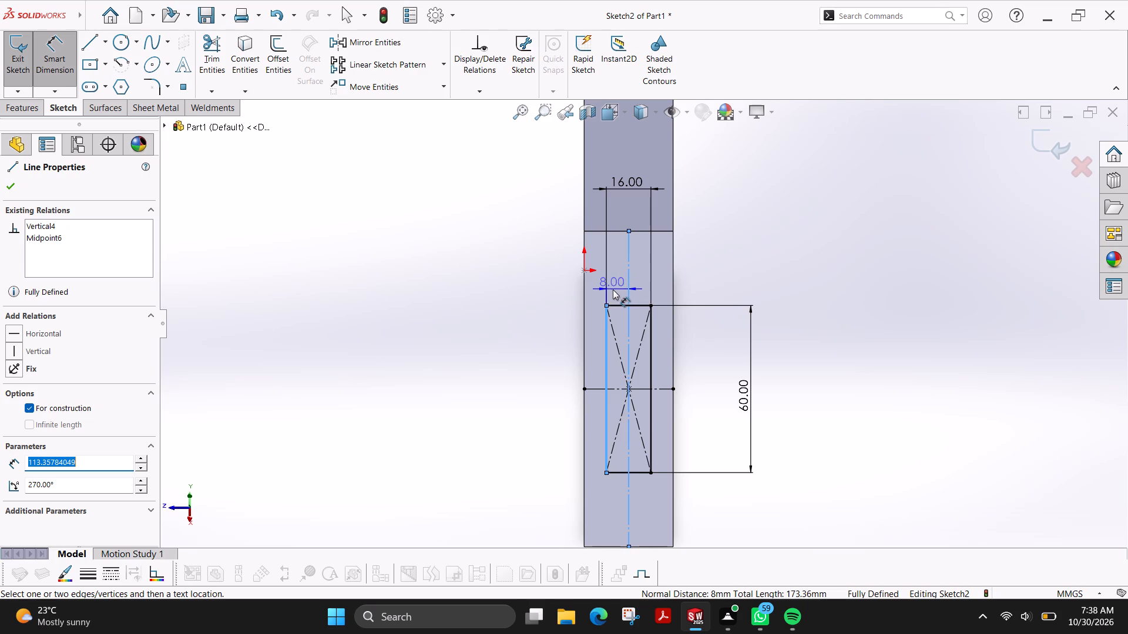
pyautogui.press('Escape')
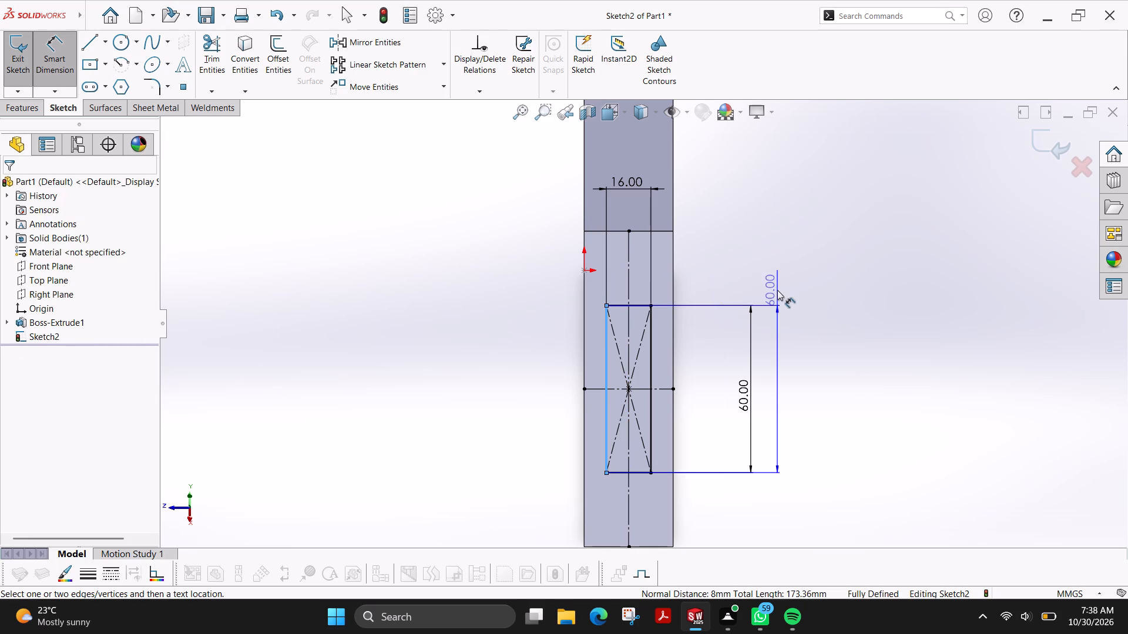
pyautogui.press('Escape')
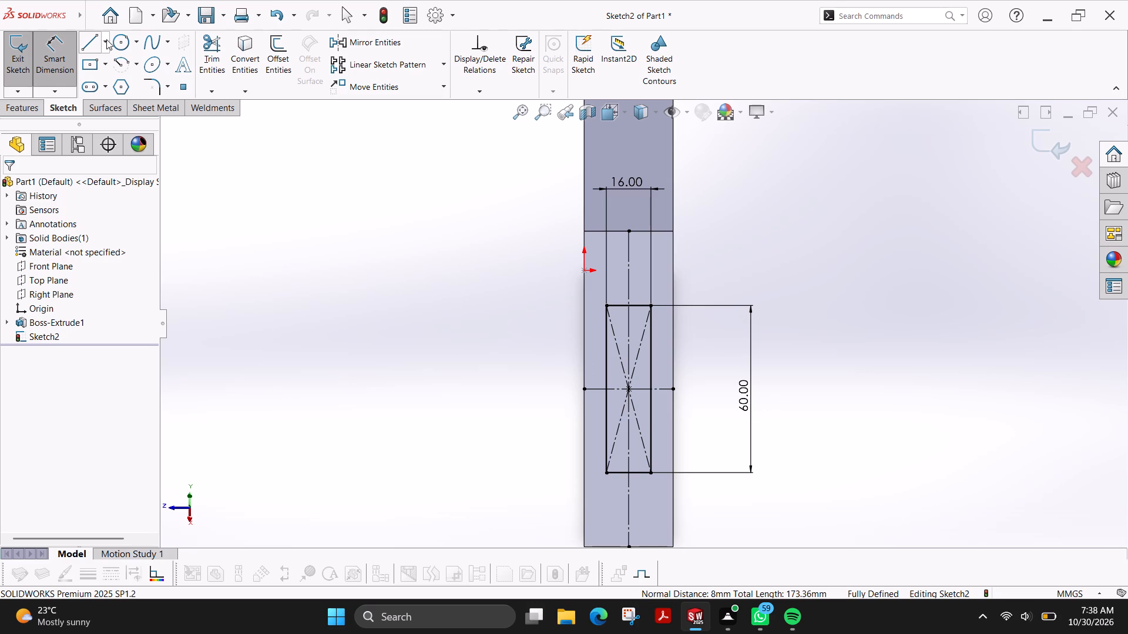
# Draw two horizontal lines about 8 mm long from the rectangle's right edge to the face's right edge, above and below the crosswise centreline.
pyautogui.click(88, 39)
pyautogui.click(652, 329)
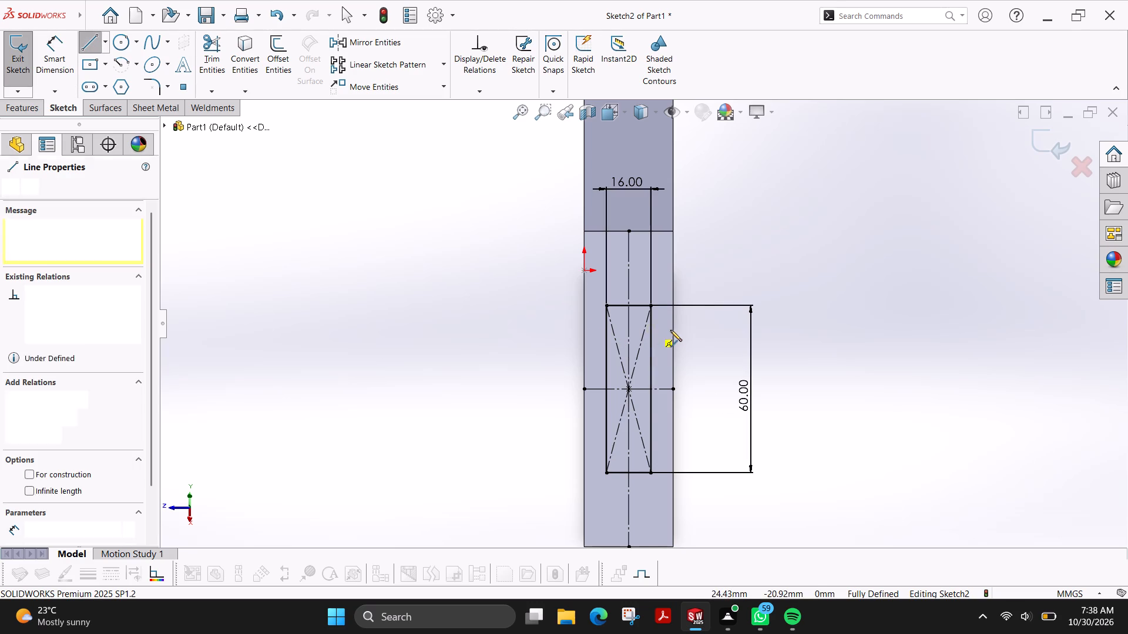
pyautogui.click(674, 330)
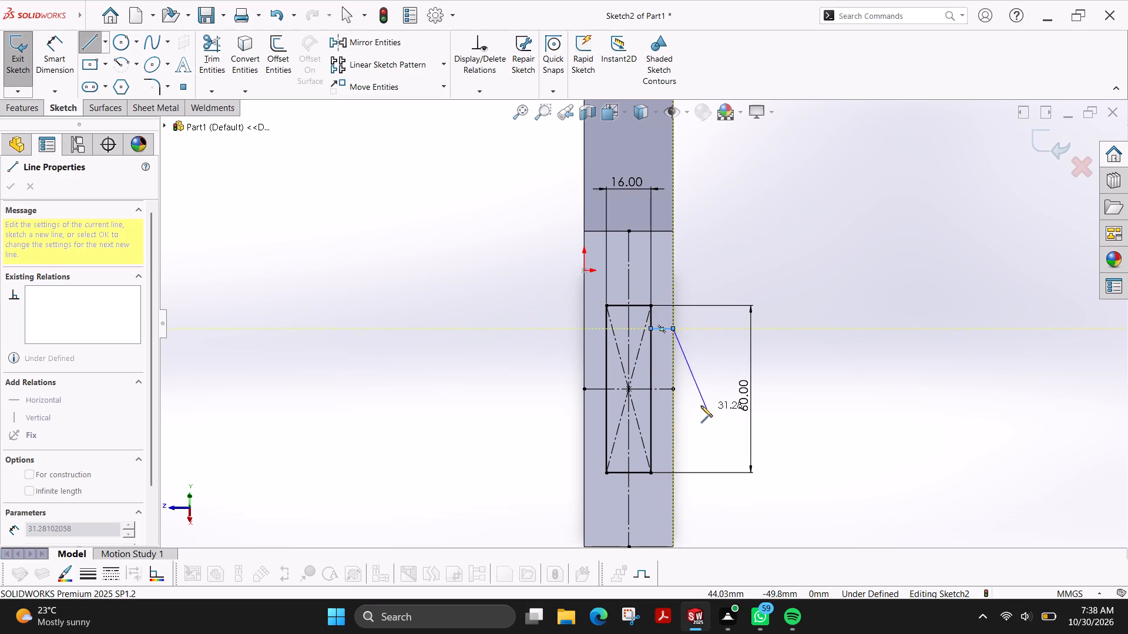
pyautogui.press('Escape')
pyautogui.click(88, 43)
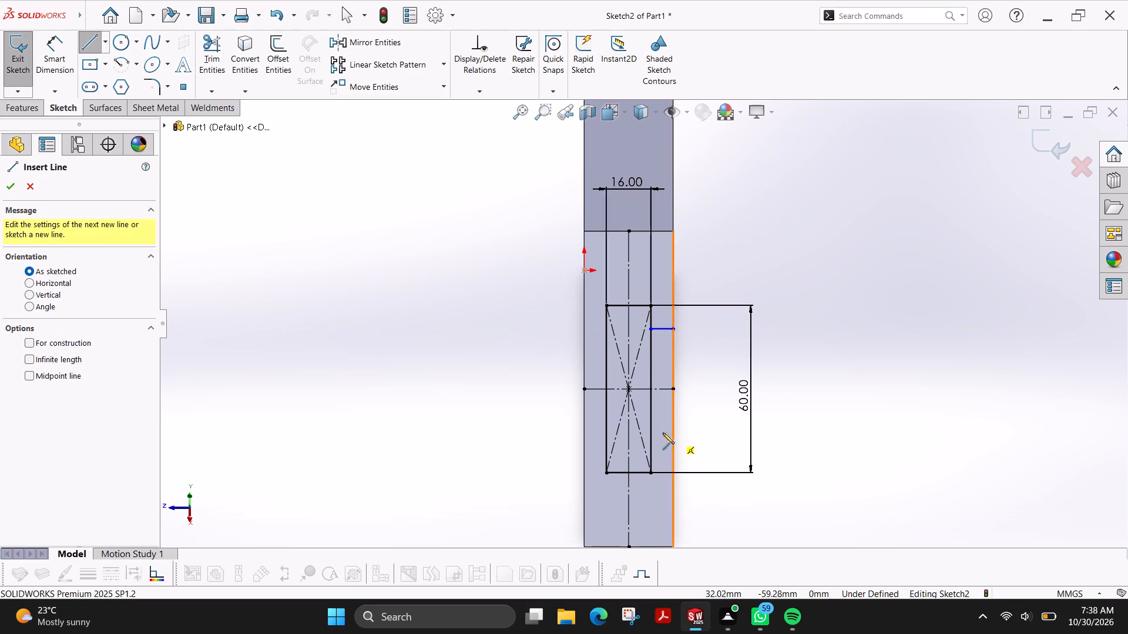
pyautogui.click(652, 441)
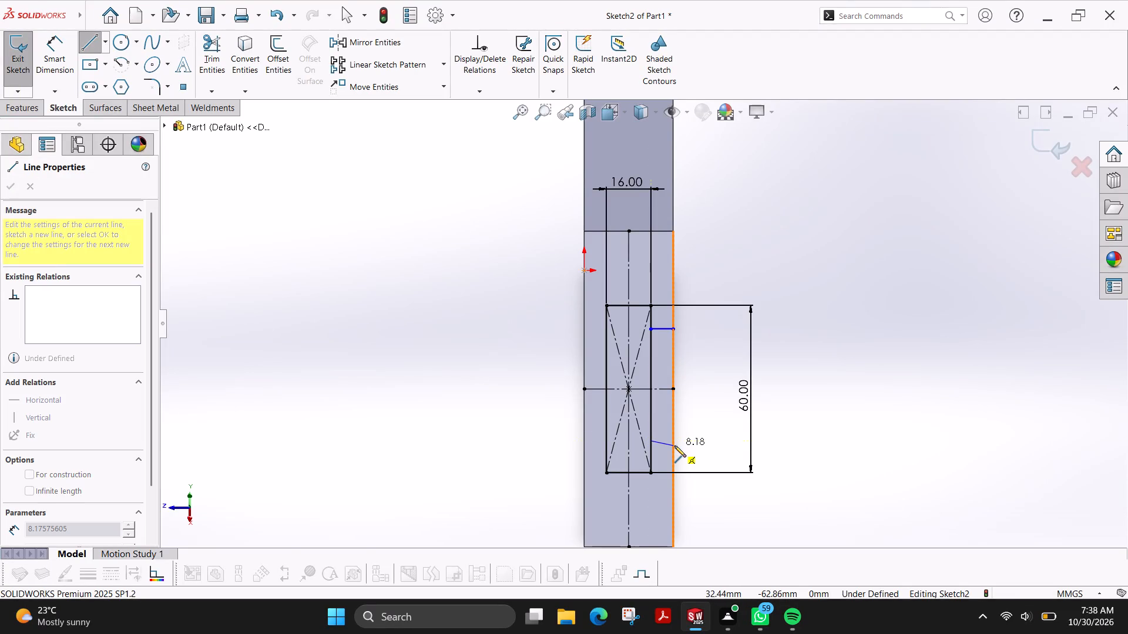
pyautogui.click(673, 440)
pyautogui.press('Escape')
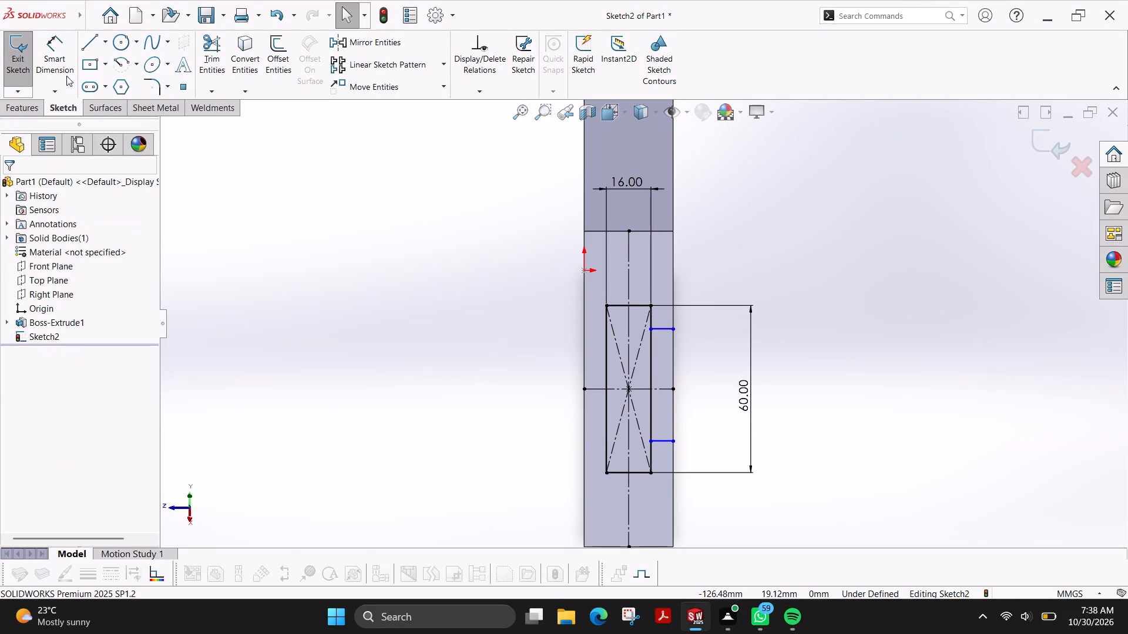
# Dimension the distance between the two short horizontal lines beside the rectangle as 40 mm.
pyautogui.click(49, 49)
pyautogui.click(661, 329)
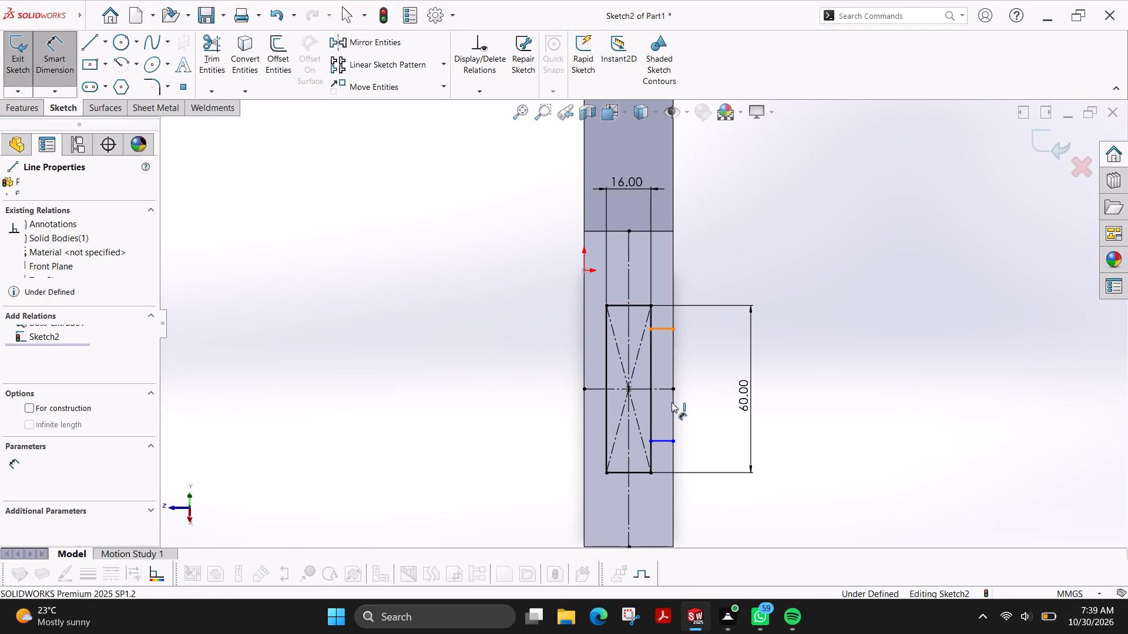
pyautogui.click(661, 440)
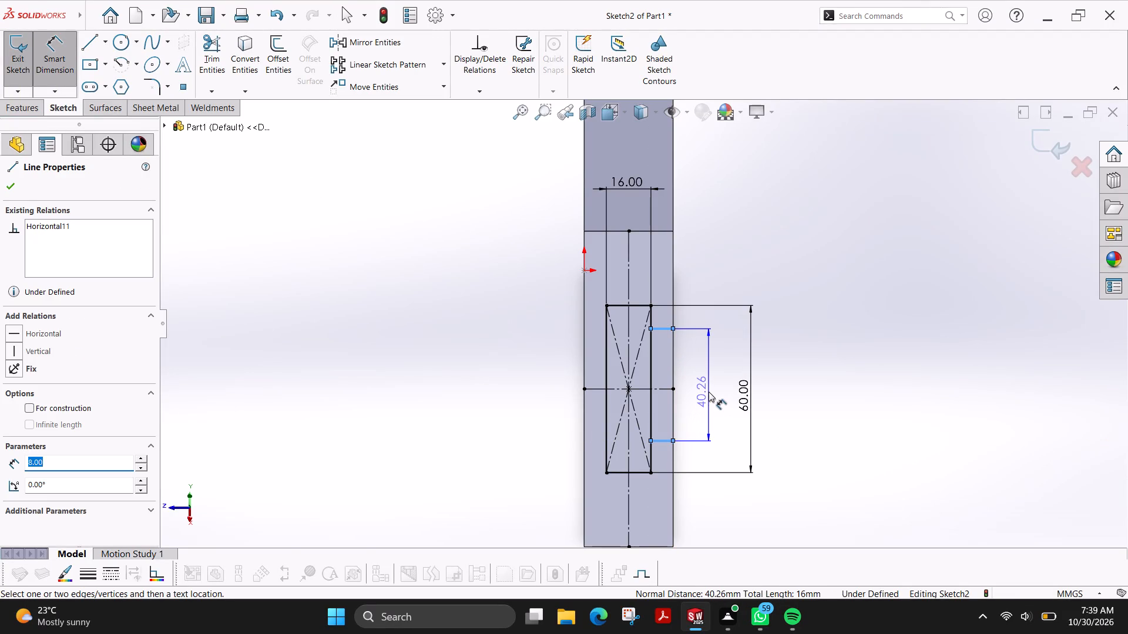
pyautogui.click(708, 391)
pyautogui.write('40')
pyautogui.press('Return')
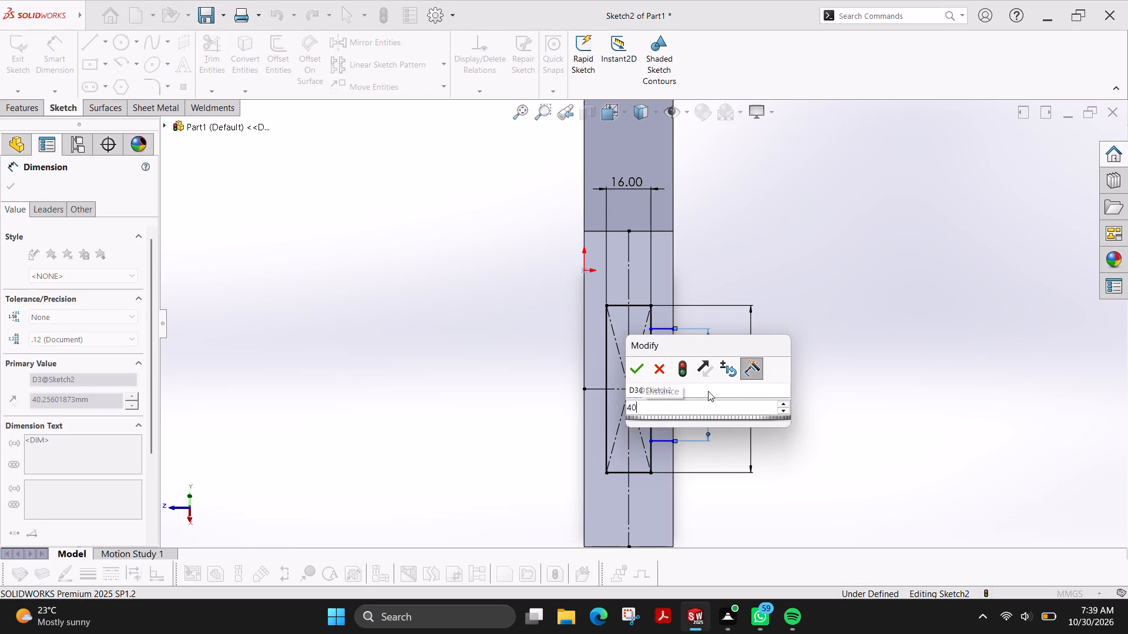
# Dimension the distance from the crosswise construction line to the upper short horizontal line as 20 mm.
pyautogui.click(662, 388)
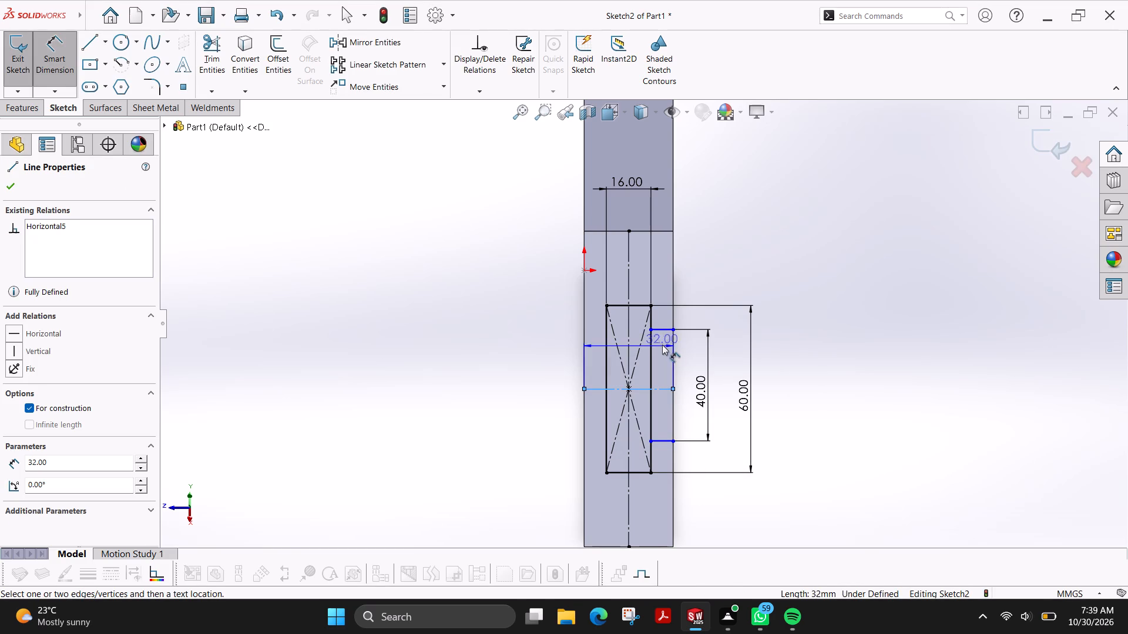
pyautogui.click(661, 328)
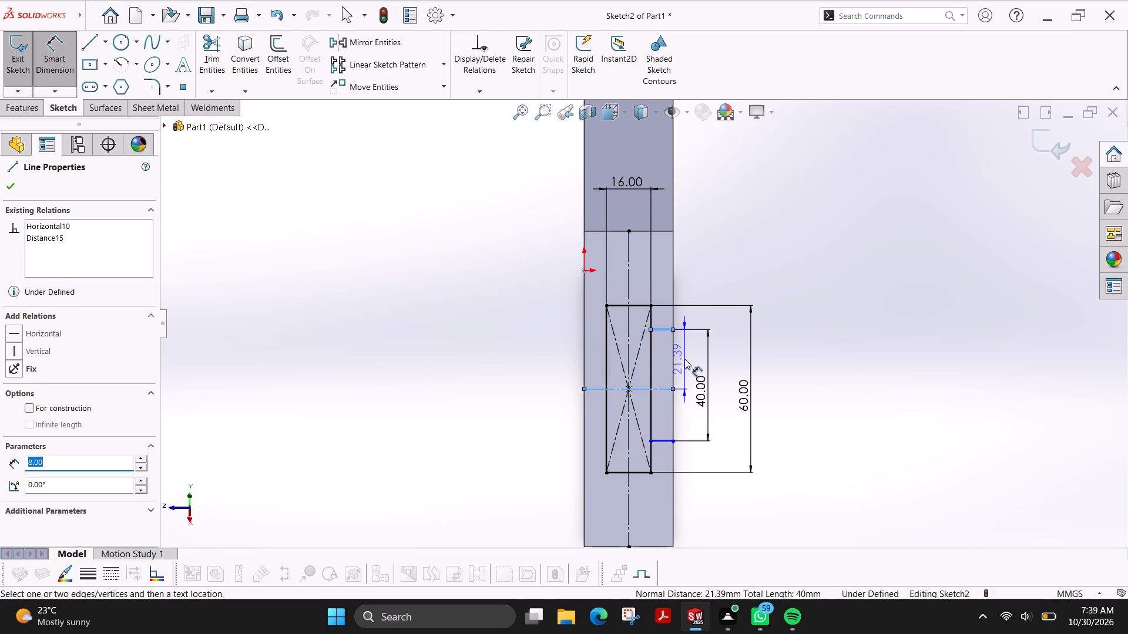
pyautogui.click(684, 359)
pyautogui.write('20')
pyautogui.press('Return')
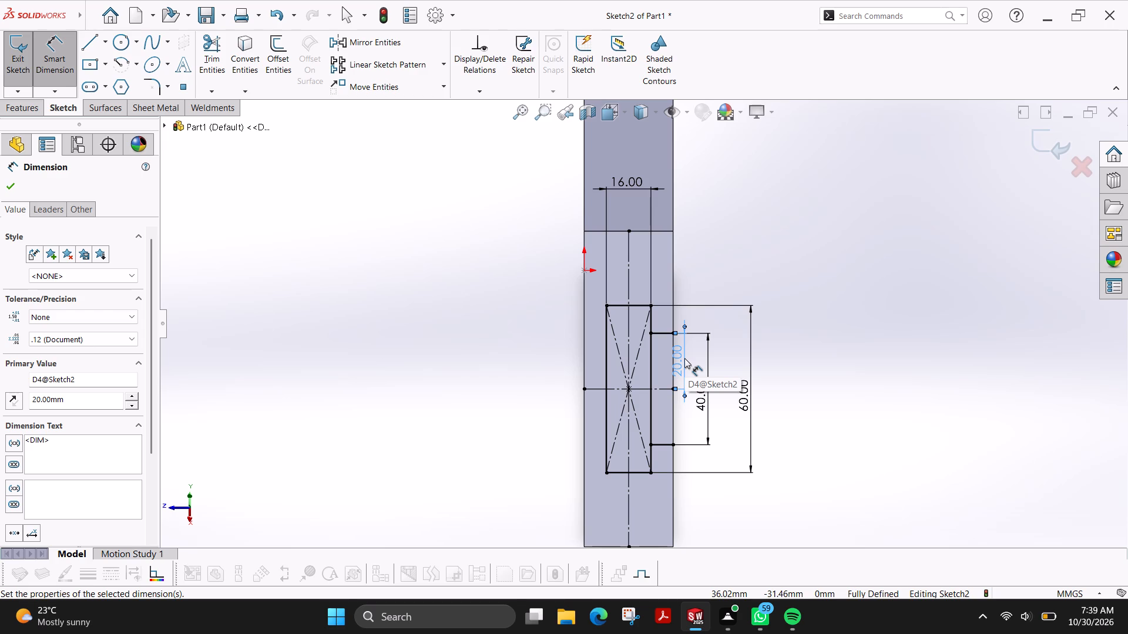
# Trim away the diagonal construction lines inside the 16 x 60 mm rectangle.
pyautogui.click(200, 46)
pyautogui.moveTo(644, 378); pyautogui.dragTo(641, 366)
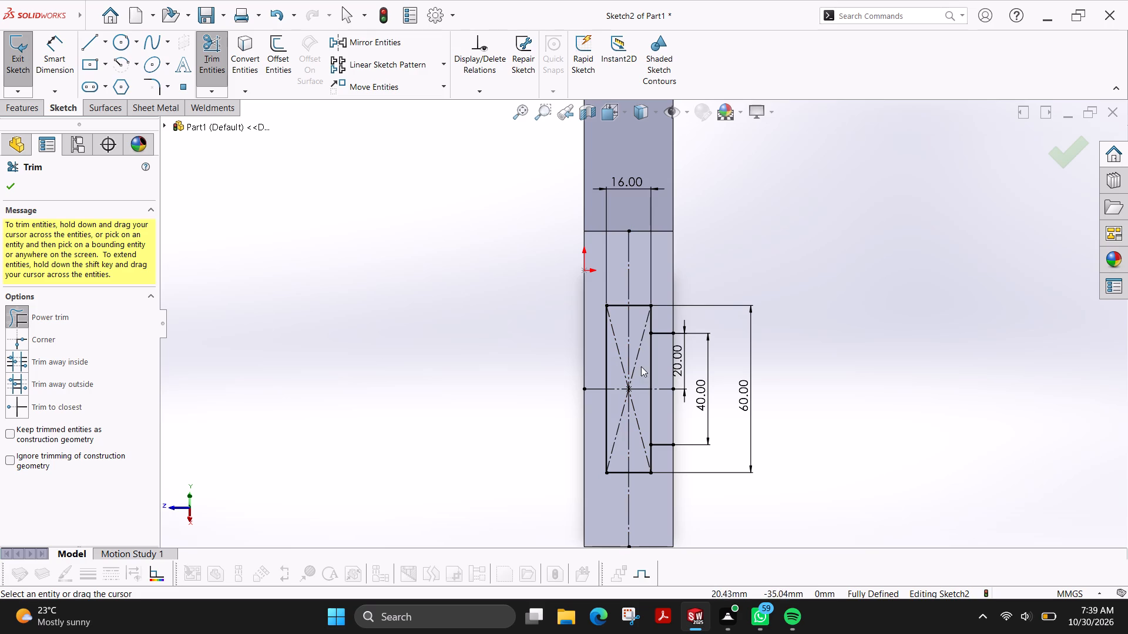
pyautogui.moveTo(641, 366); pyautogui.dragTo(639, 345)
pyautogui.moveTo(616, 323); pyautogui.dragTo(613, 343)
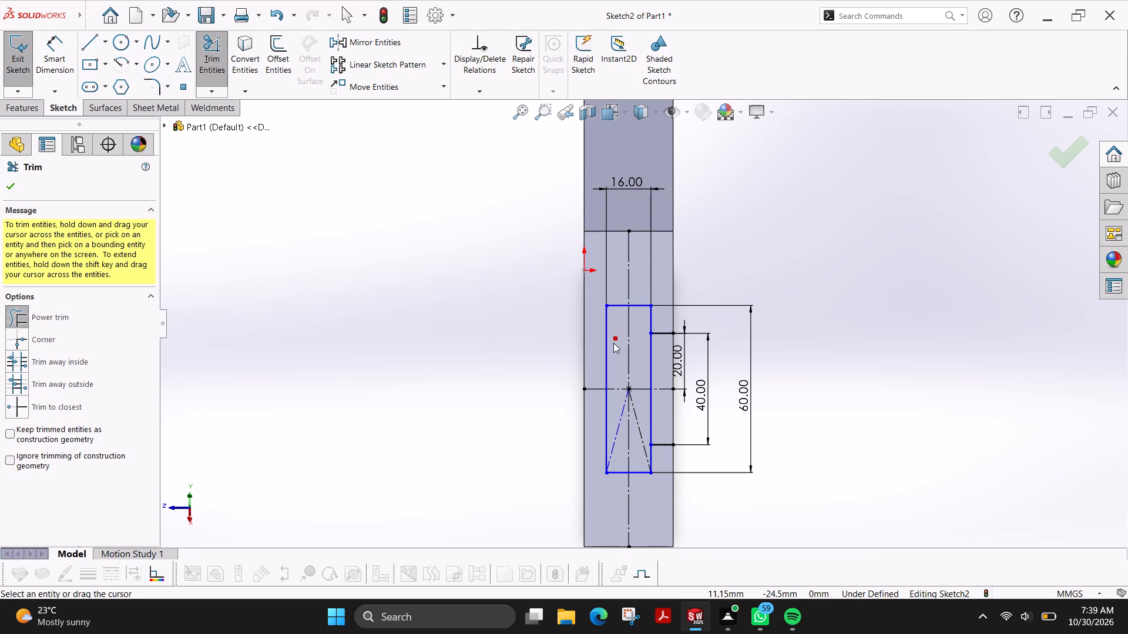
pyautogui.moveTo(613, 343); pyautogui.dragTo(611, 346)
pyautogui.moveTo(611, 412); pyautogui.dragTo(617, 437)
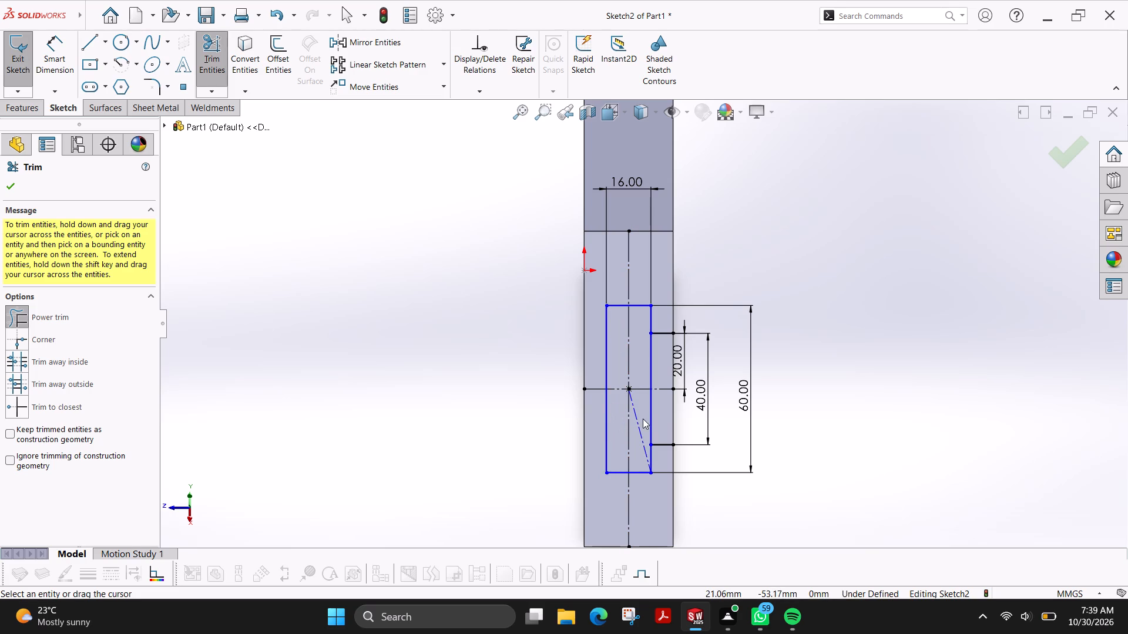
pyautogui.moveTo(643, 419); pyautogui.dragTo(637, 445)
# Trim the rectangle's right edge between the two short horizontal lines to open its side.
pyautogui.moveTo(645, 345); pyautogui.dragTo(659, 352)
pyautogui.moveTo(643, 420); pyautogui.dragTo(660, 420)
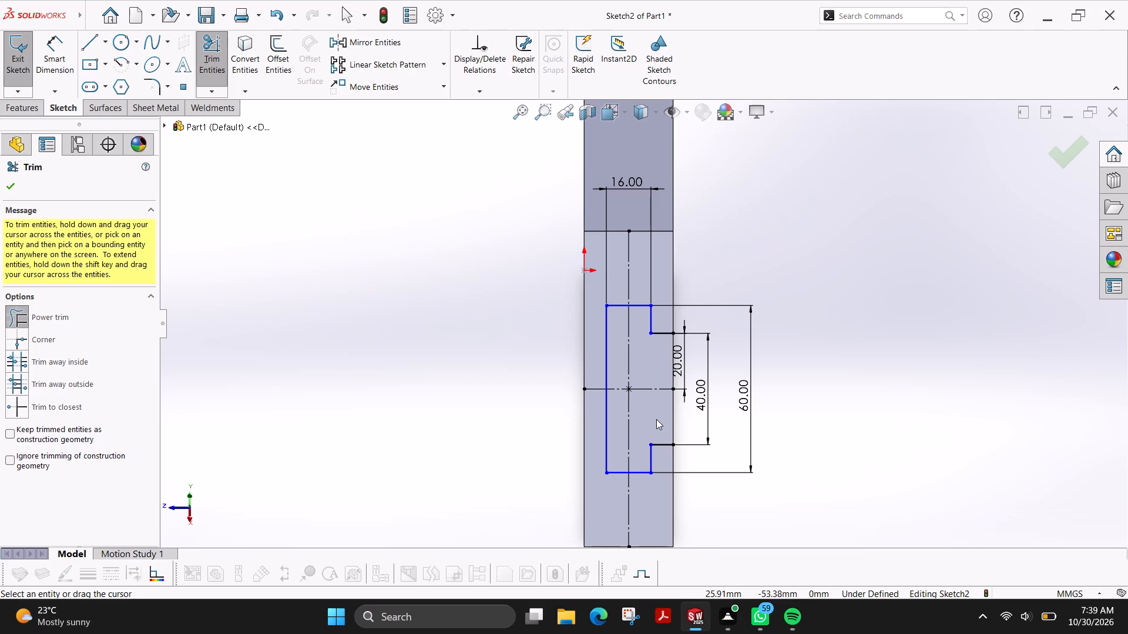
# Close the profile with a 40 mm vertical line joining the outer ends of the two short horizontal lines.
pyautogui.click(96, 35)
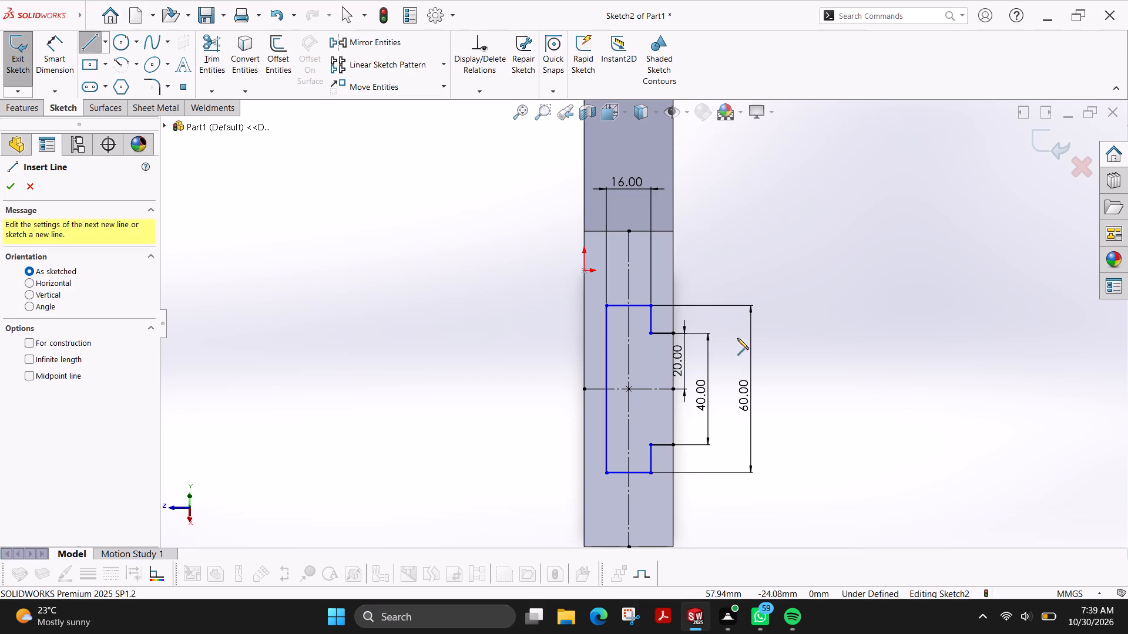
pyautogui.click(674, 334)
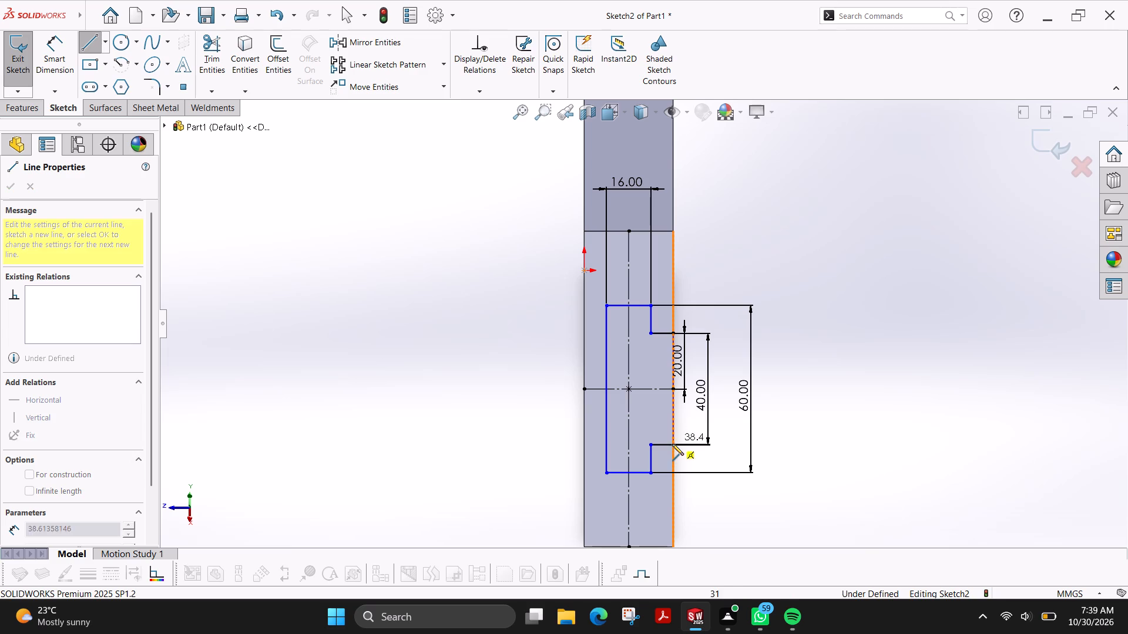
pyautogui.click(672, 444)
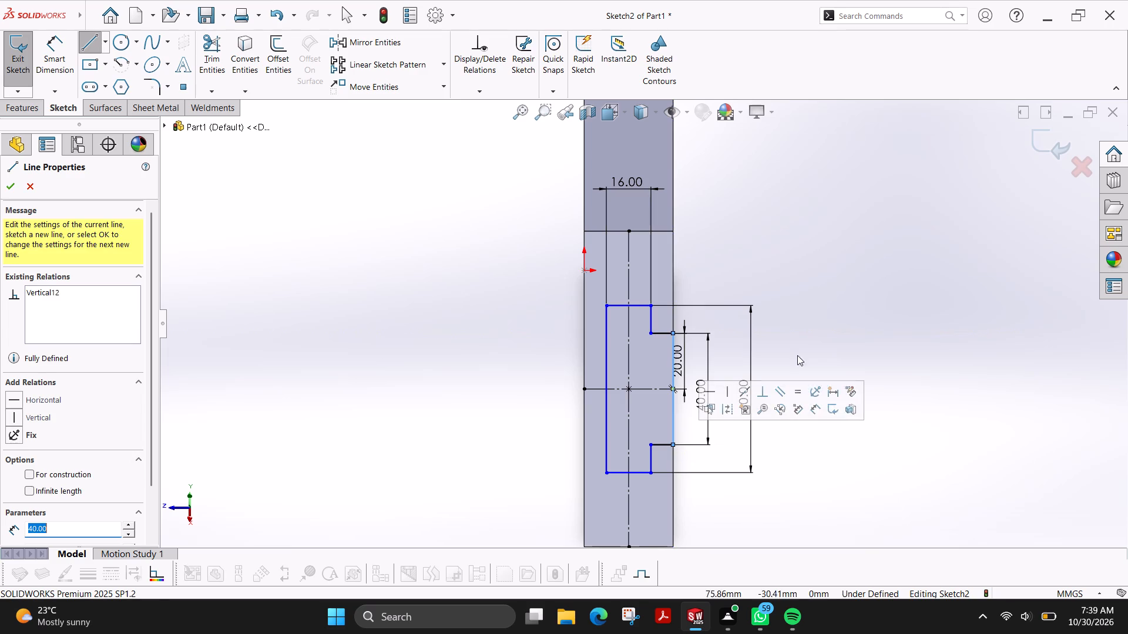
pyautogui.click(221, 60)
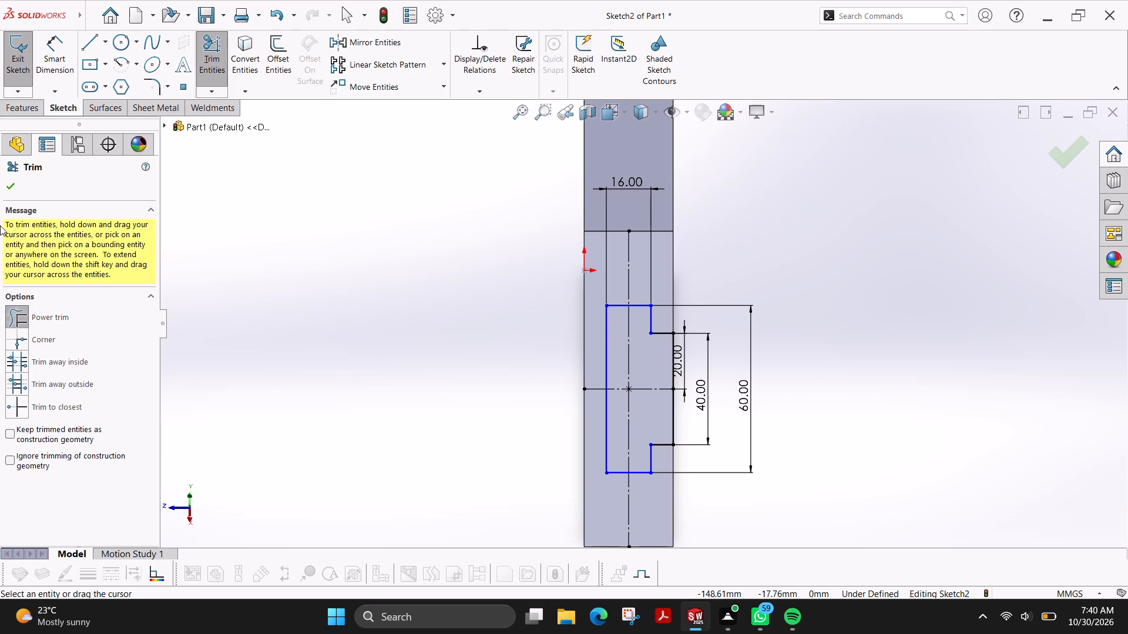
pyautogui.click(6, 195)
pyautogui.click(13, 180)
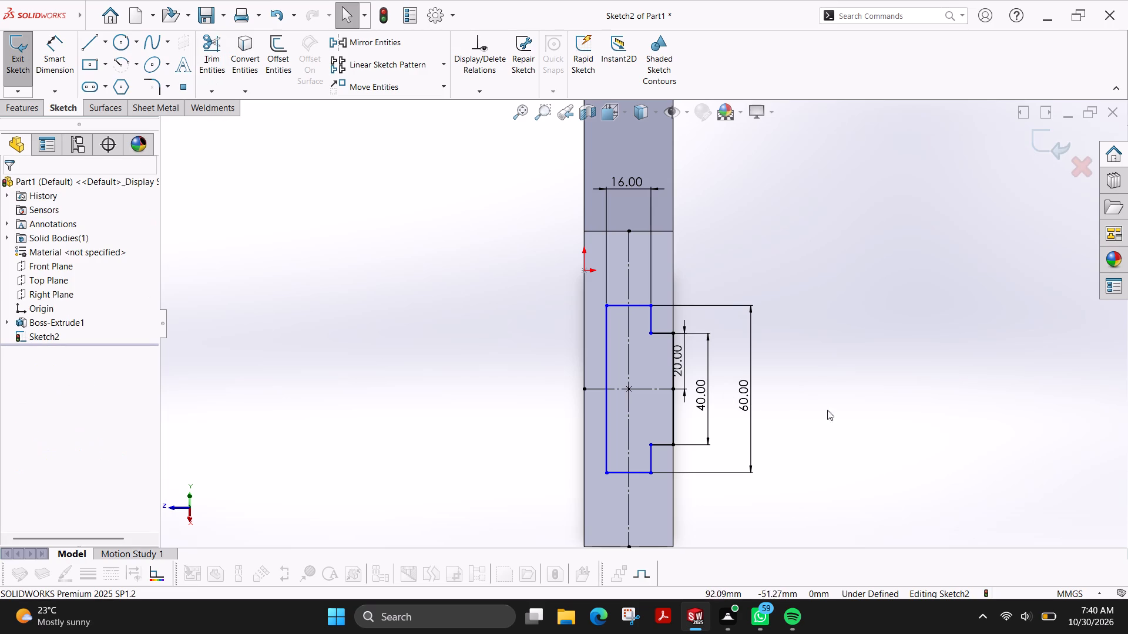
# Move the 60, 40 and 20 mm dimensions farther out from the profile and spread them apart.
pyautogui.moveTo(745, 406); pyautogui.dragTo(798, 397)
pyautogui.moveTo(707, 403); pyautogui.dragTo(750, 399)
pyautogui.moveTo(686, 359); pyautogui.dragTo(720, 363)
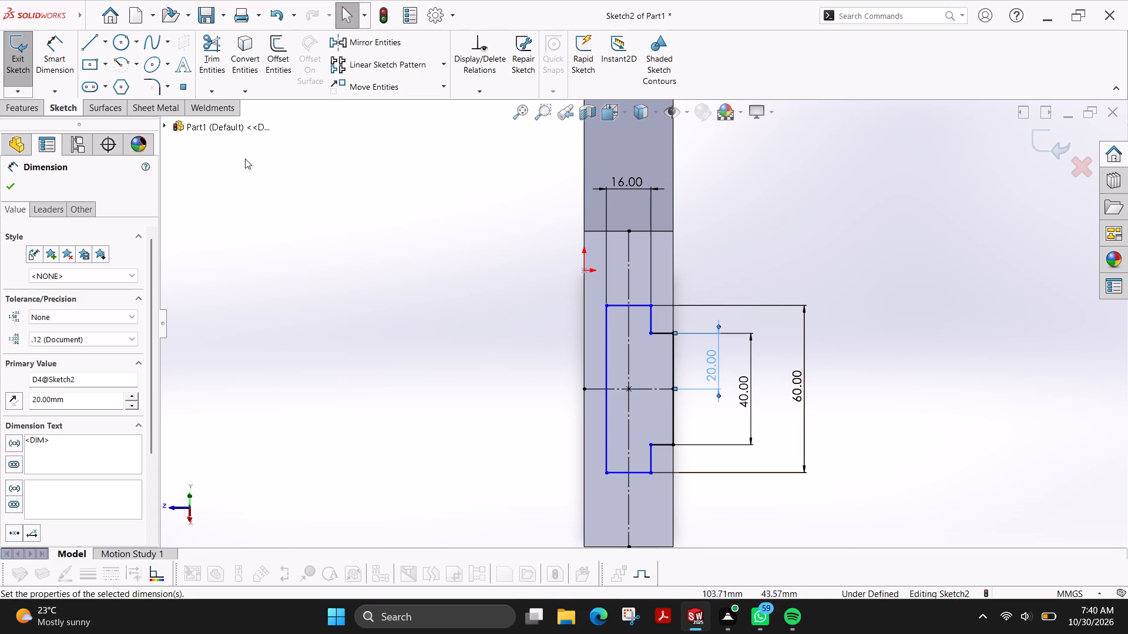
# Cut-extrude the T-shaped profile from the sloped face with a blind depth of 140 mm.
pyautogui.click(23, 109)
pyautogui.click(221, 55)
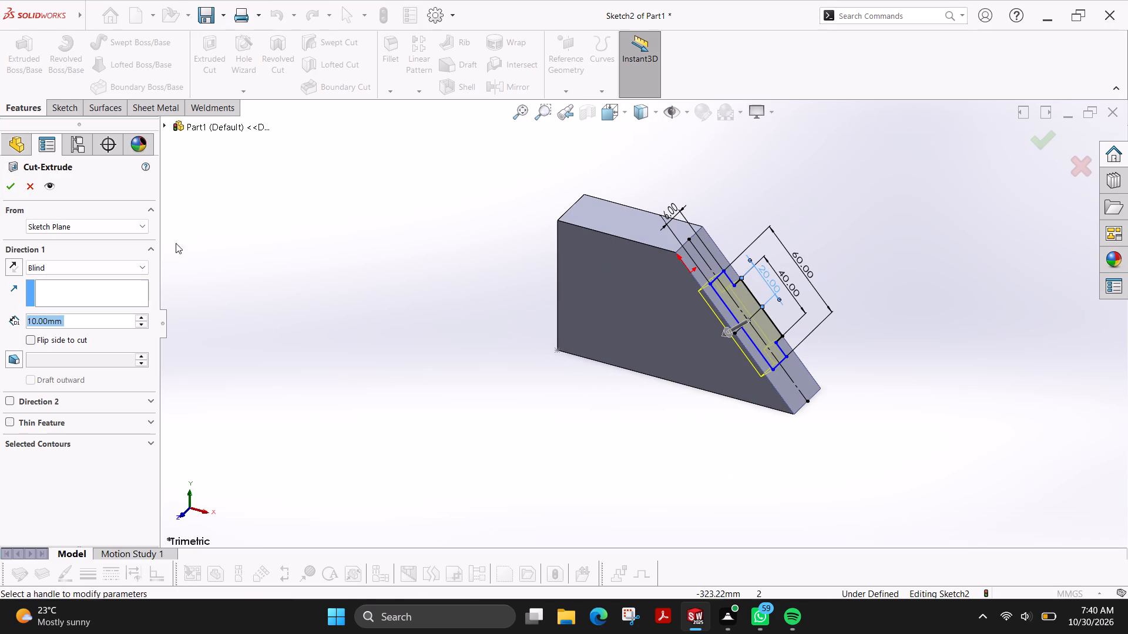
pyautogui.click(137, 318)
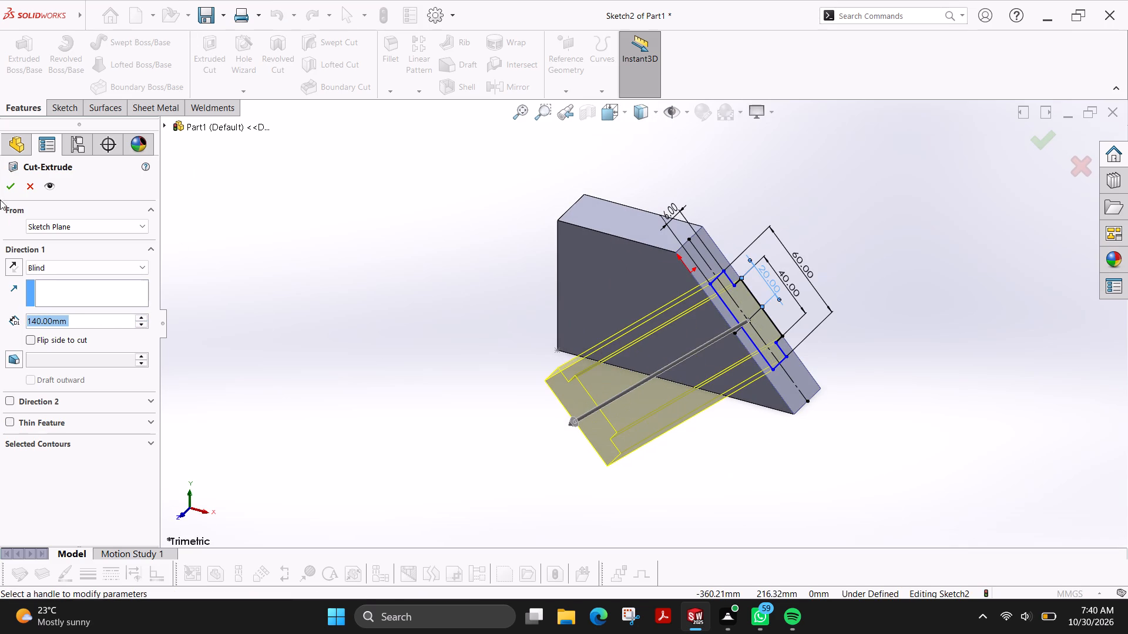
pyautogui.click(10, 187)
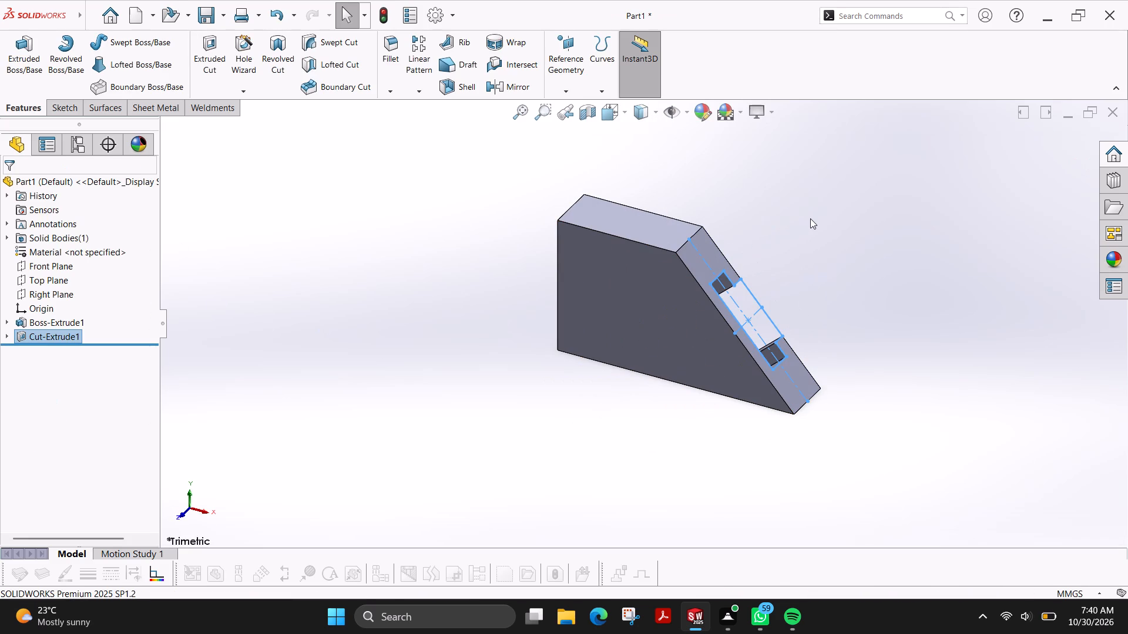
pyautogui.press('Escape')
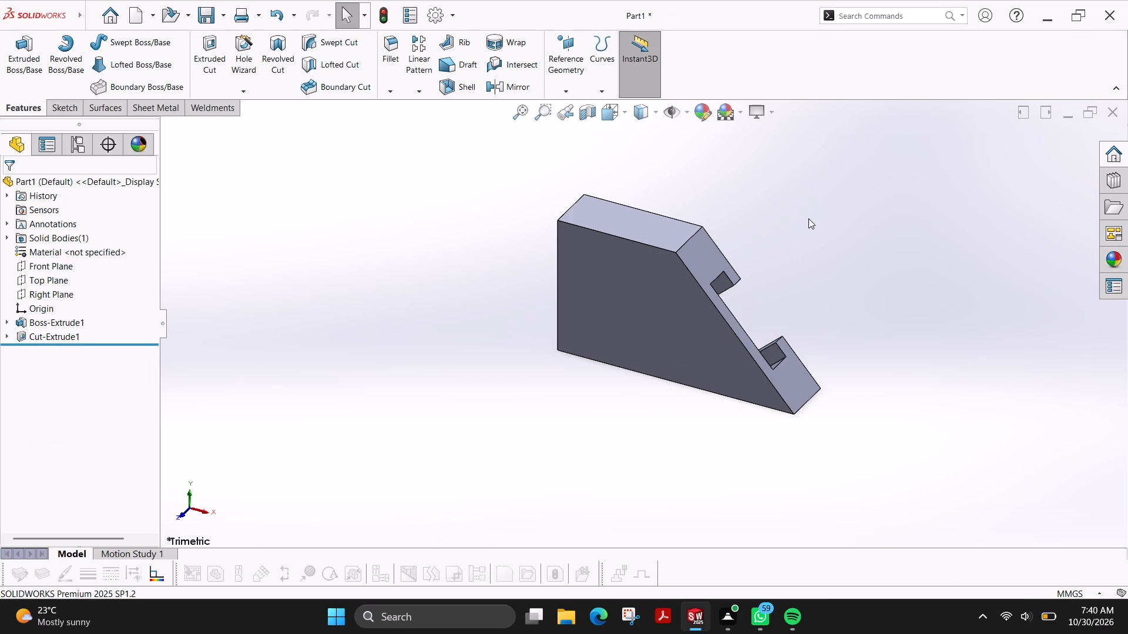
# Open a sketch on the large trapezoidal face and draw a line about 137 mm long from the left edge's midpoint, sloping down past the slanted edge.
pyautogui.click(641, 317)
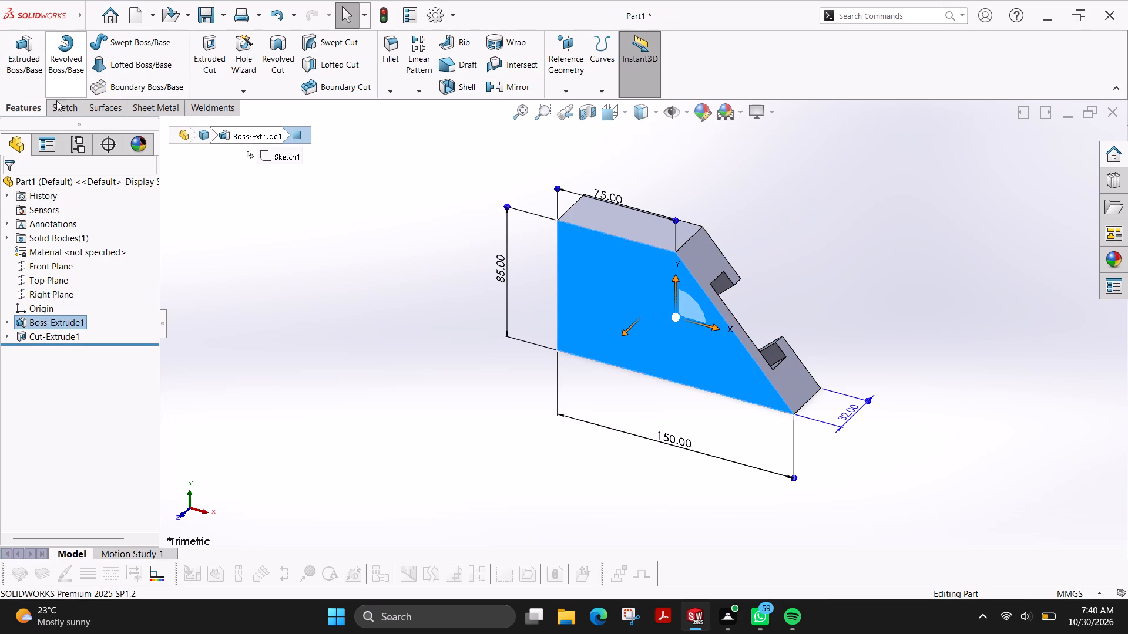
pyautogui.click(61, 112)
pyautogui.click(28, 57)
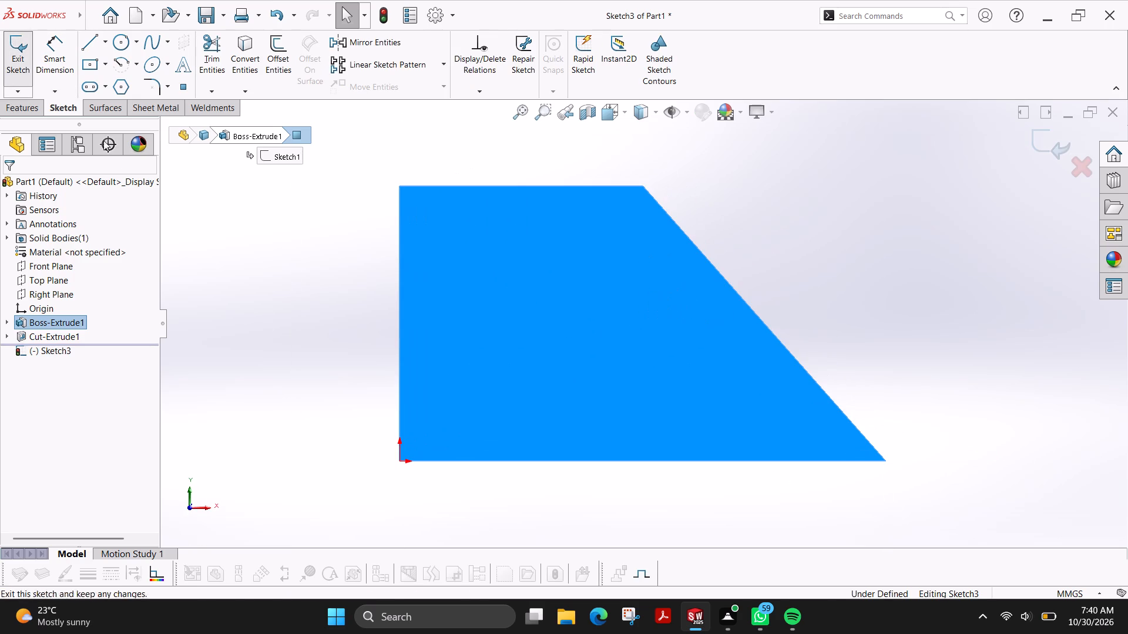
pyautogui.press('Escape')
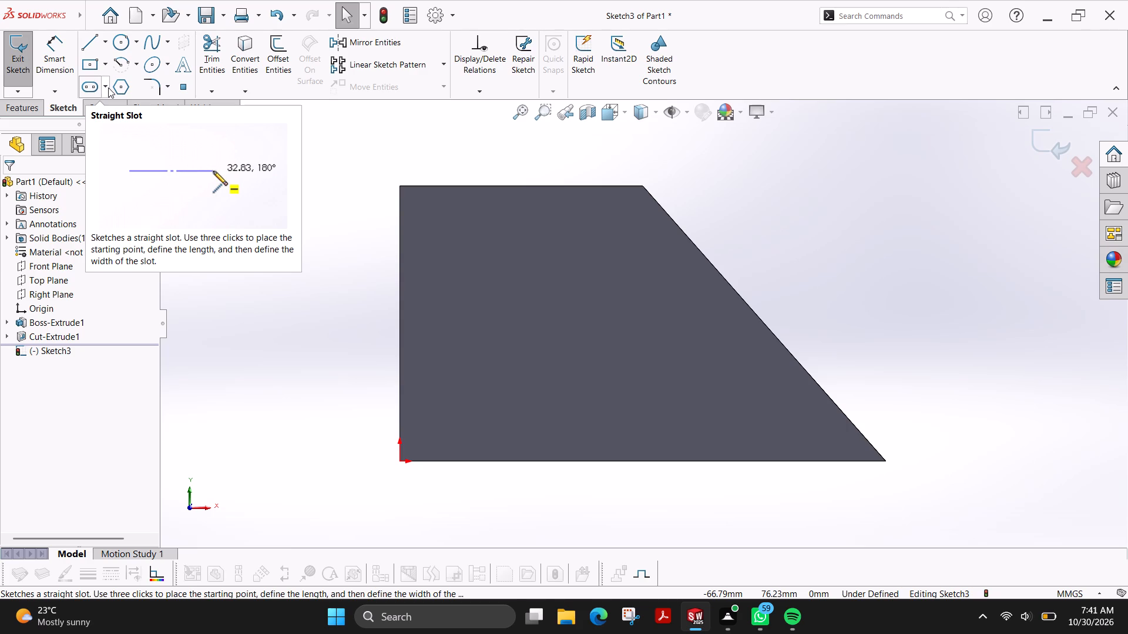
pyautogui.click(92, 43)
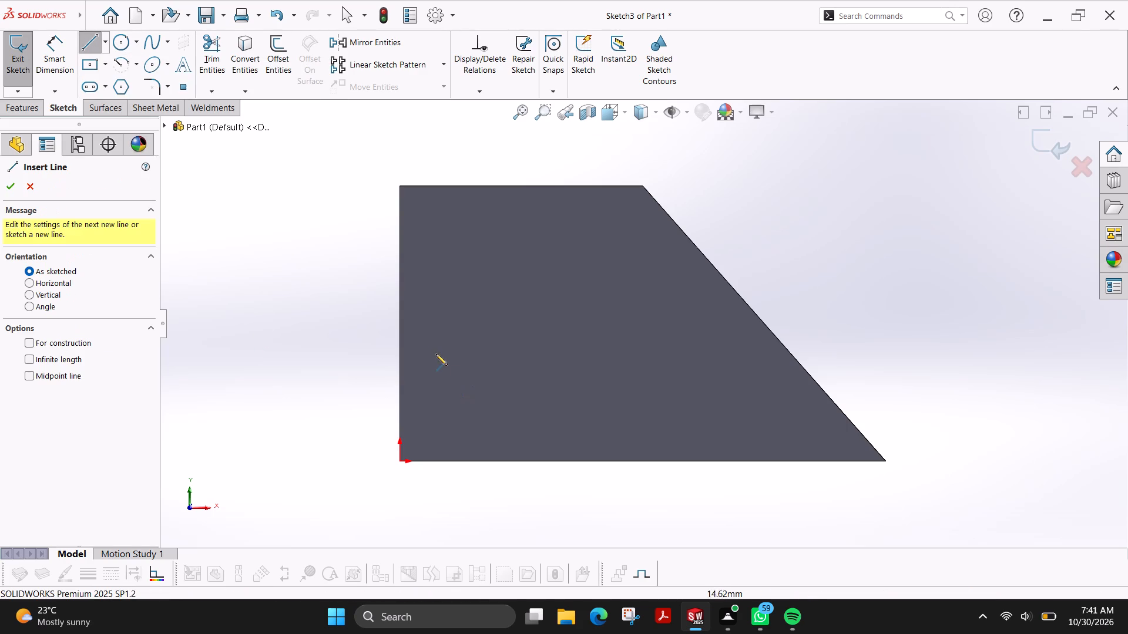
pyautogui.click(399, 323)
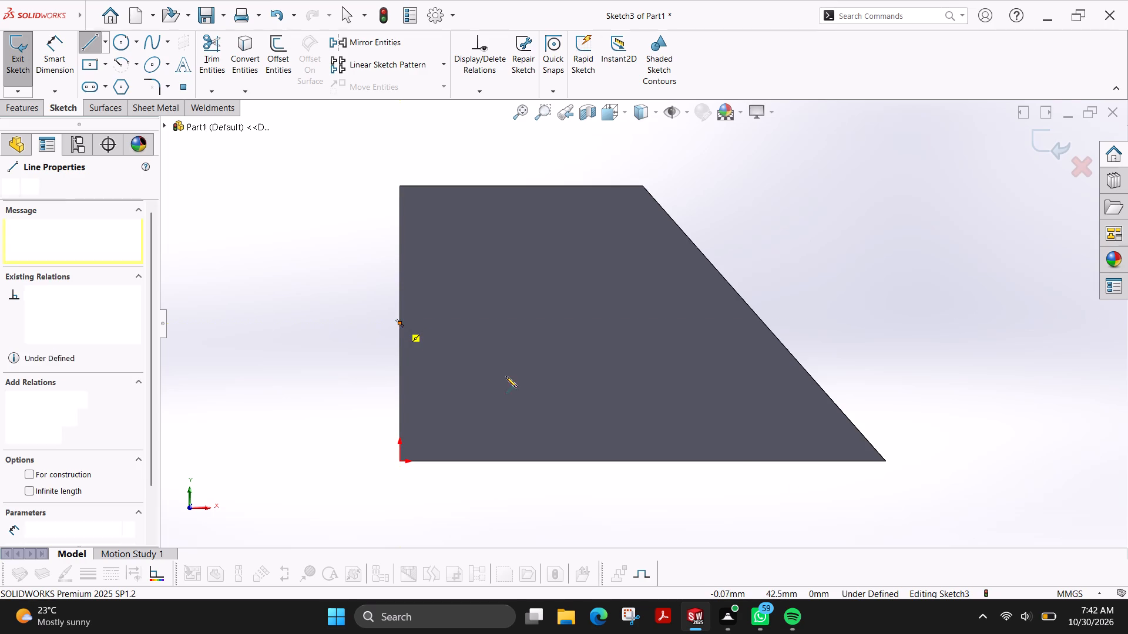
pyautogui.click(840, 372)
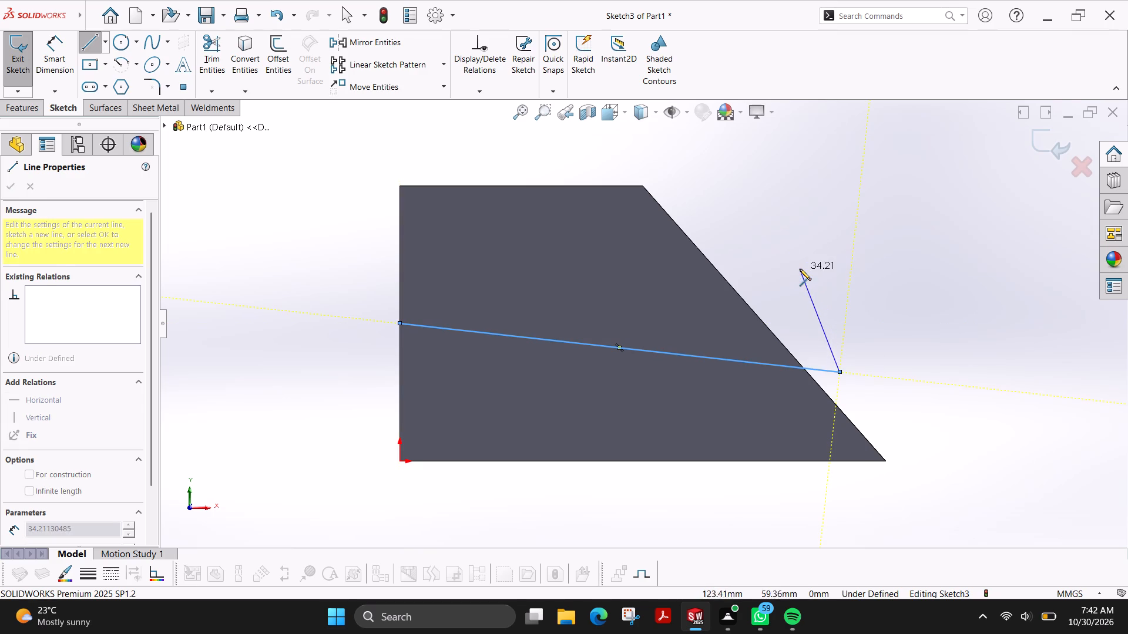
pyautogui.press('Escape')
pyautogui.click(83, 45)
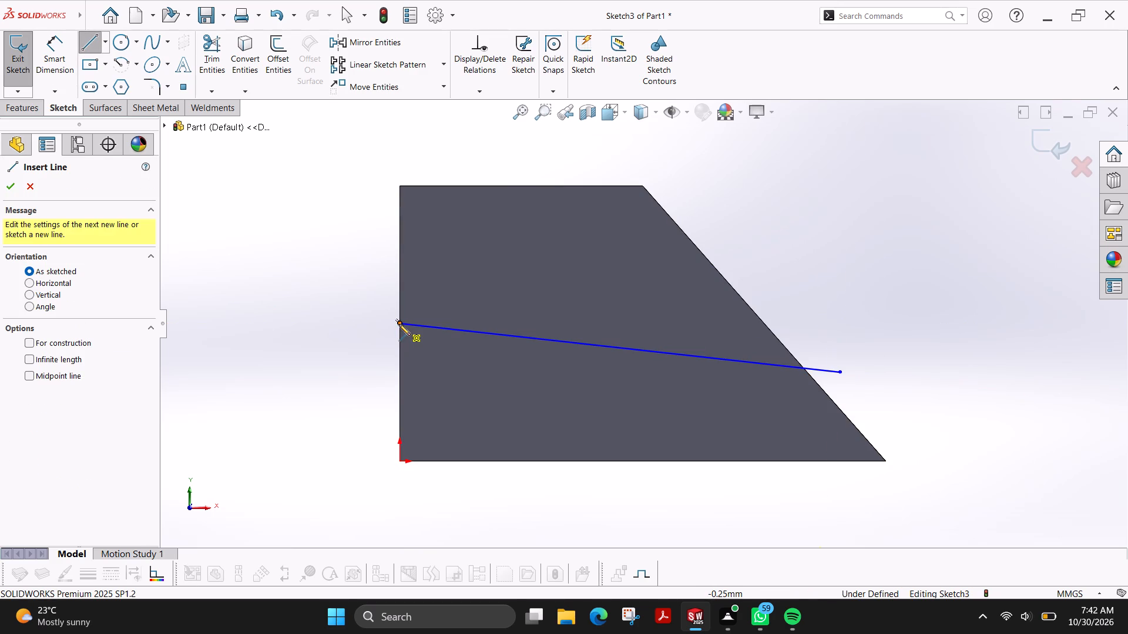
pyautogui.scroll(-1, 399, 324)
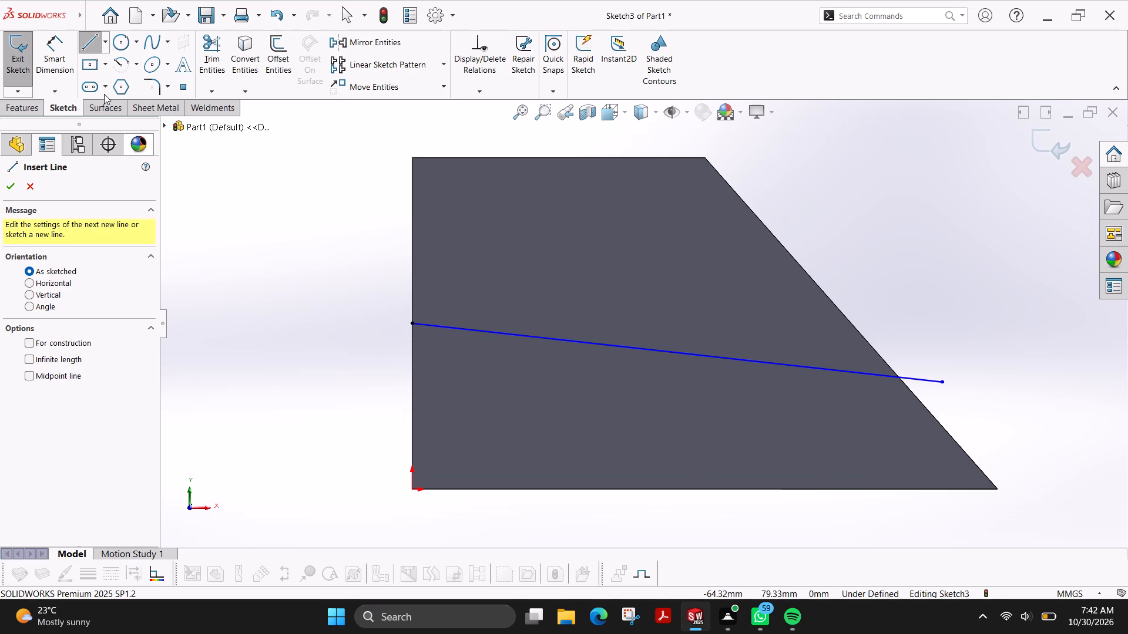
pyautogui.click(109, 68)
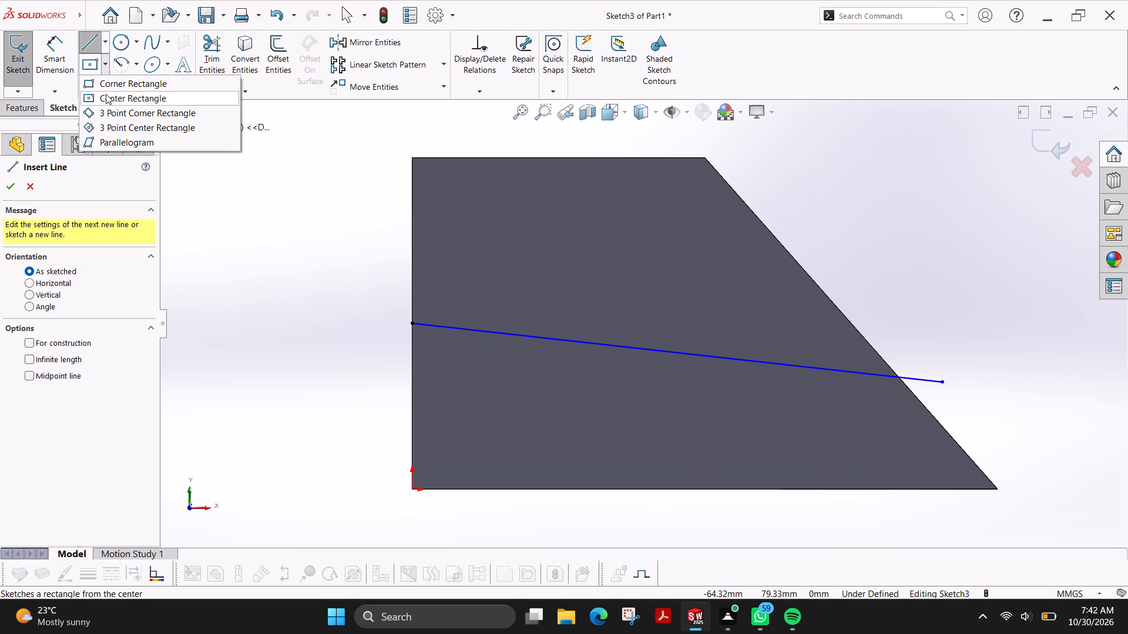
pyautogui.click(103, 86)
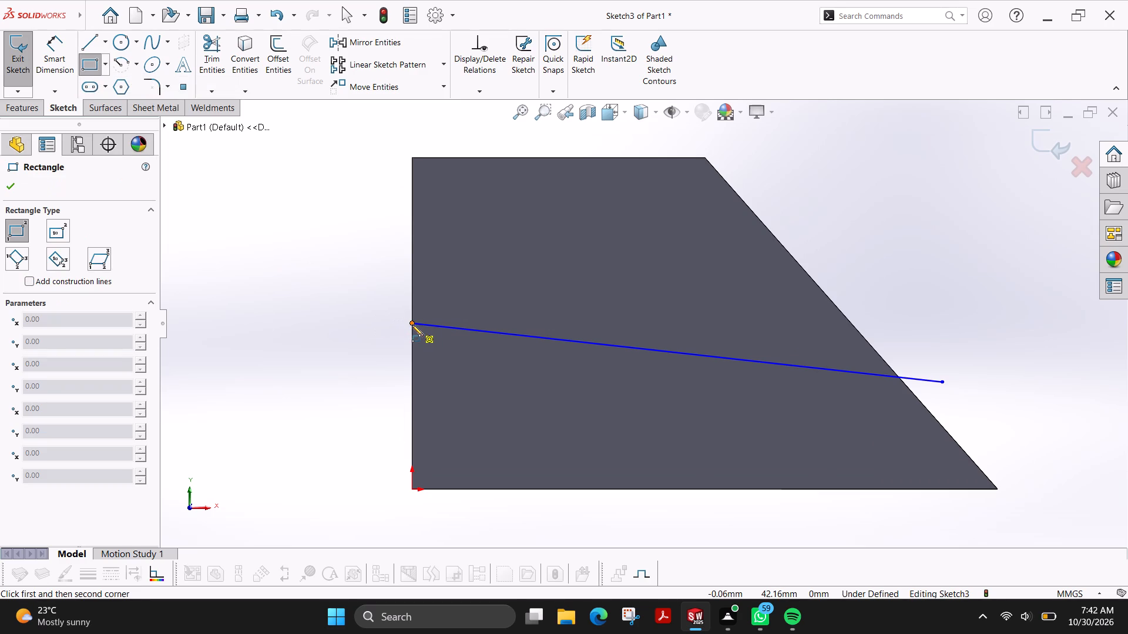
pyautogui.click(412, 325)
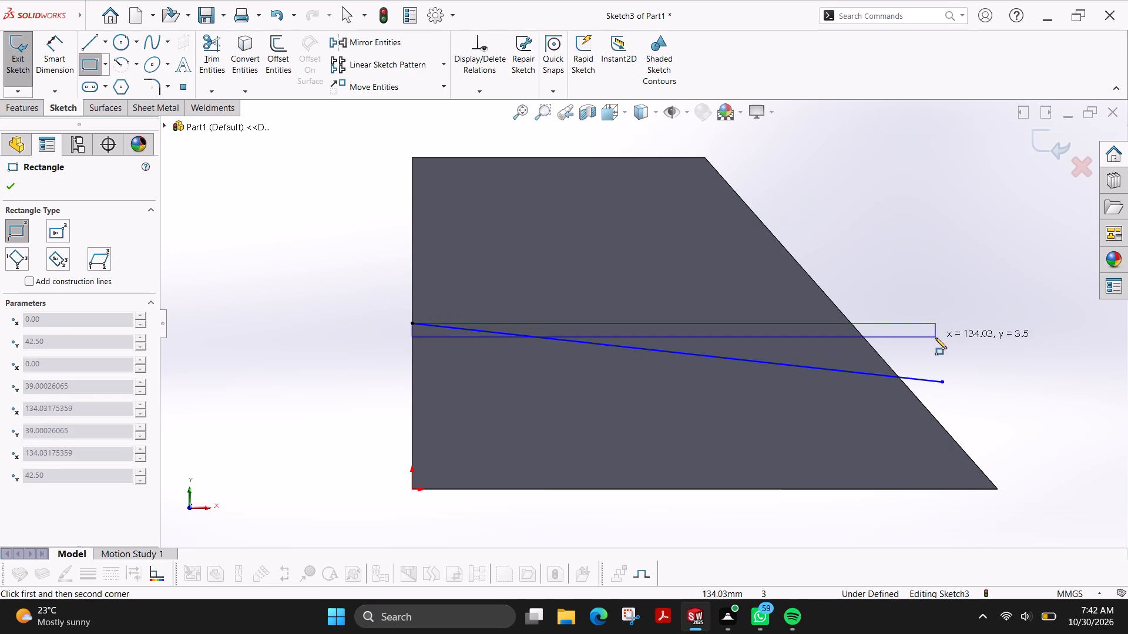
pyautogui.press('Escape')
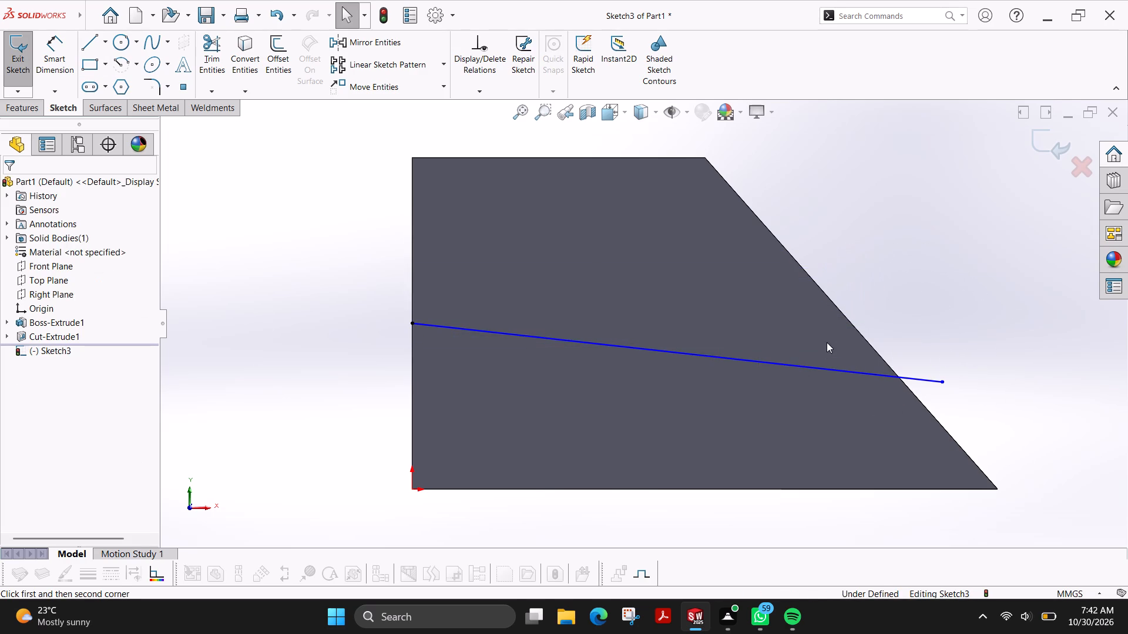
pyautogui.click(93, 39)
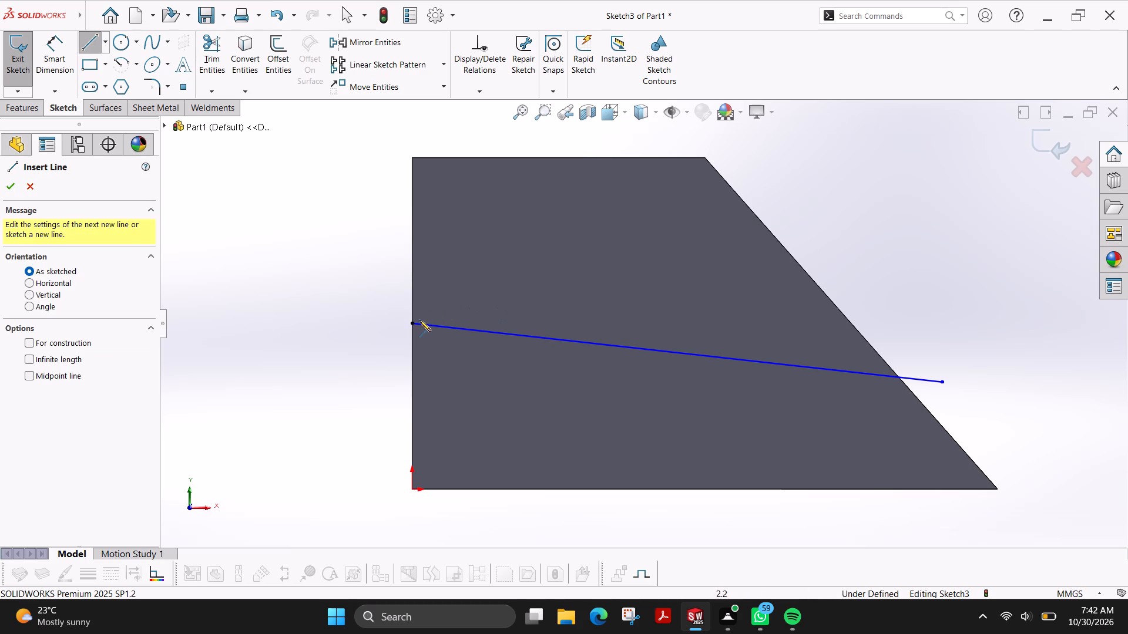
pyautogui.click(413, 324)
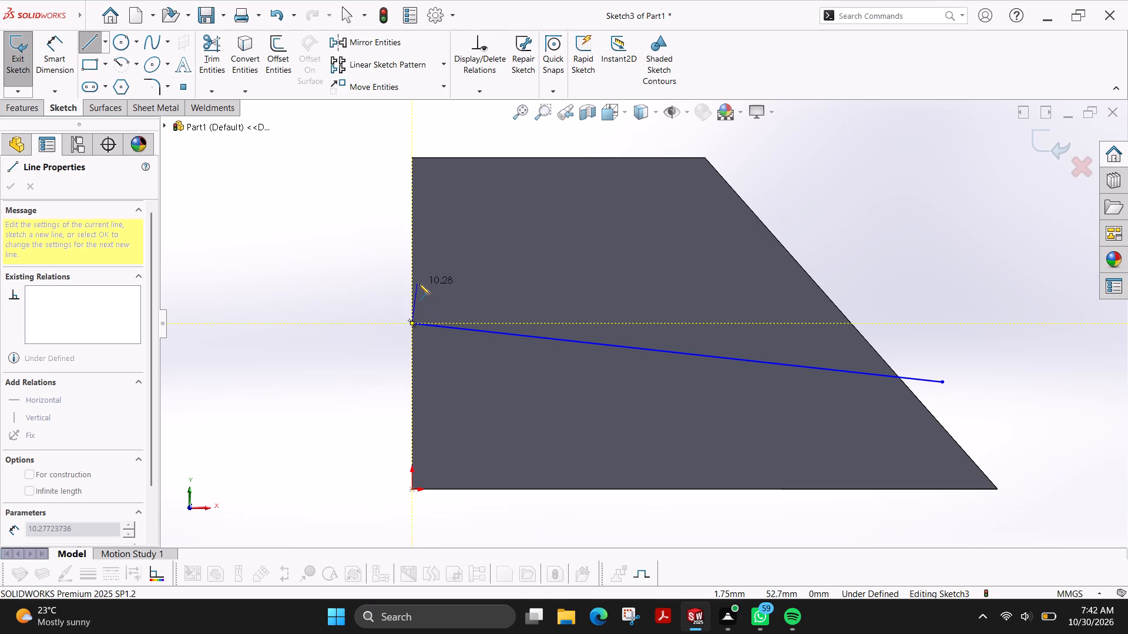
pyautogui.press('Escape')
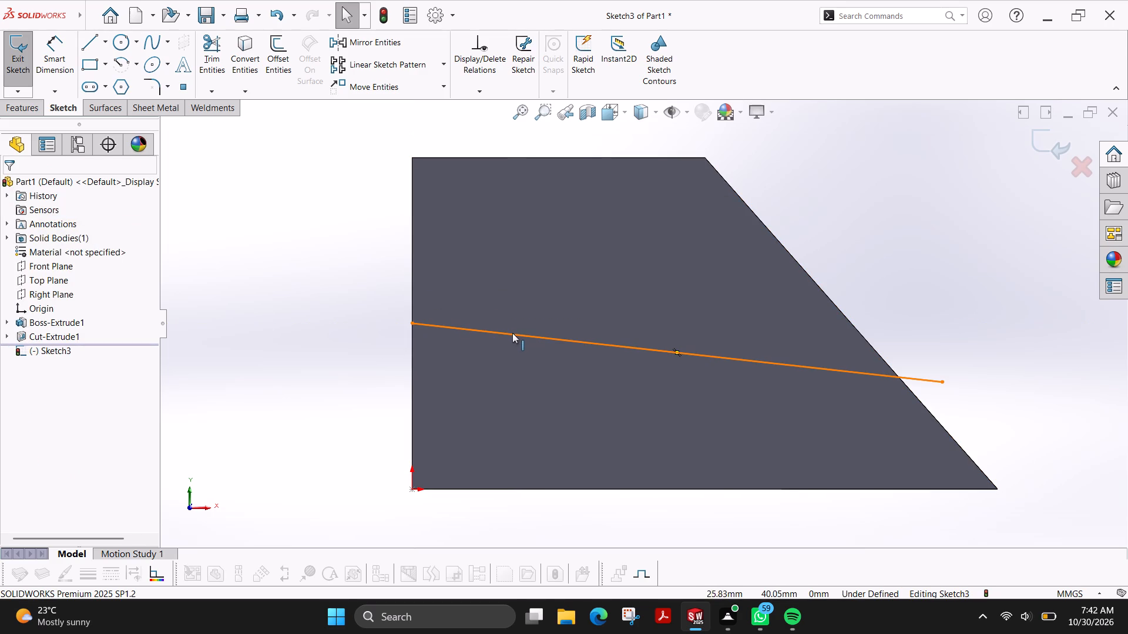
# Offset the sloping line 10 mm upward using the reversed direction, with the offset dimension added.
pyautogui.click(278, 61)
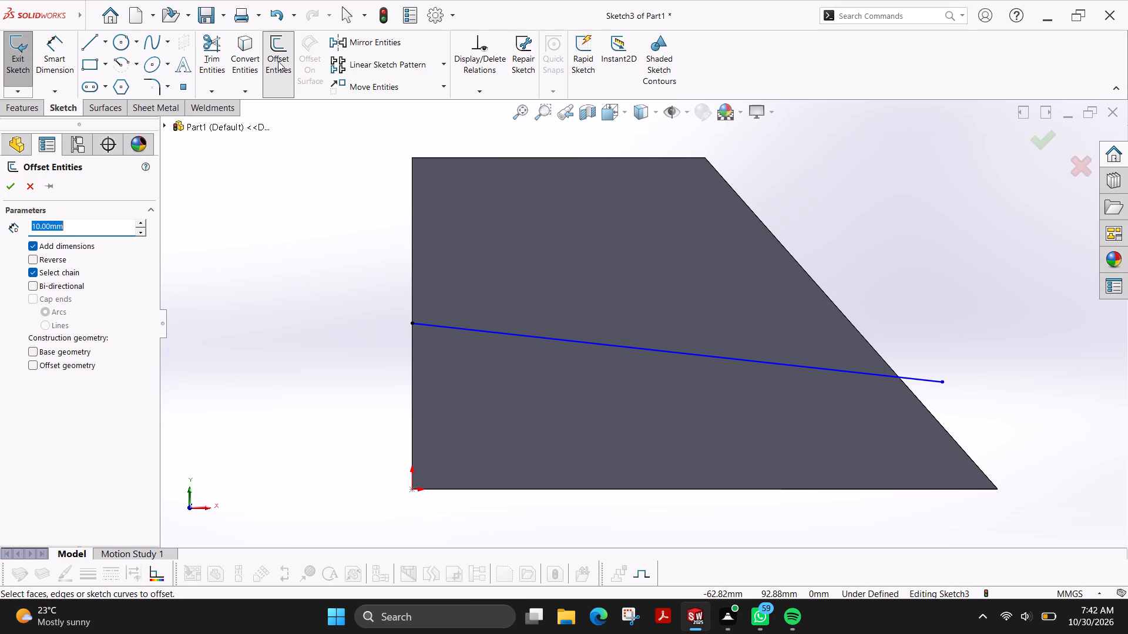
pyautogui.click(570, 342)
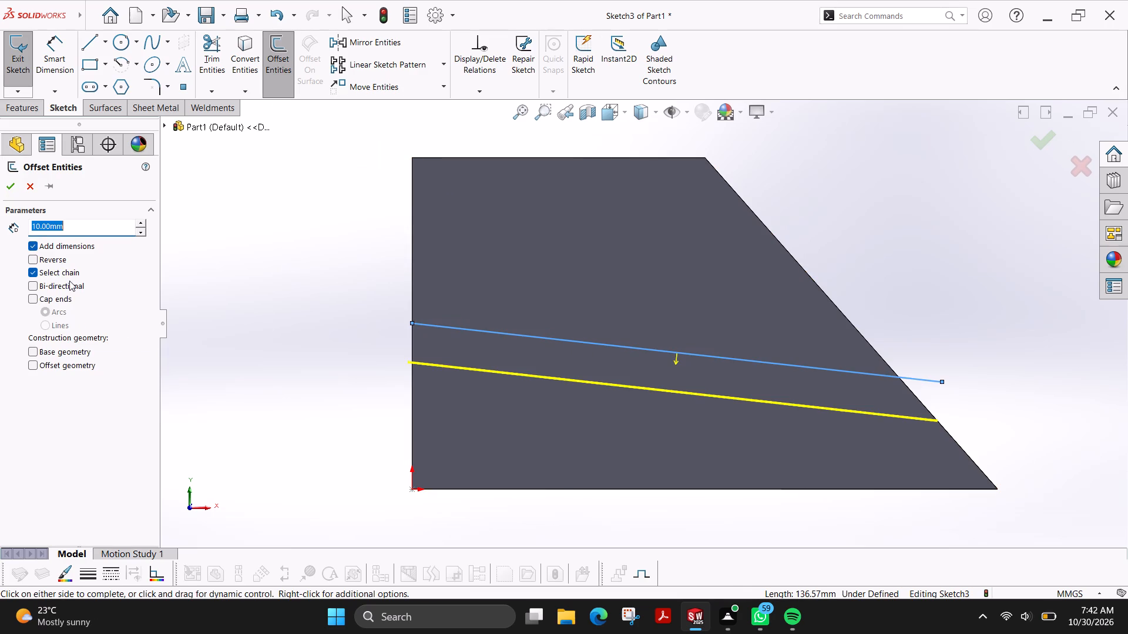
pyautogui.click(49, 262)
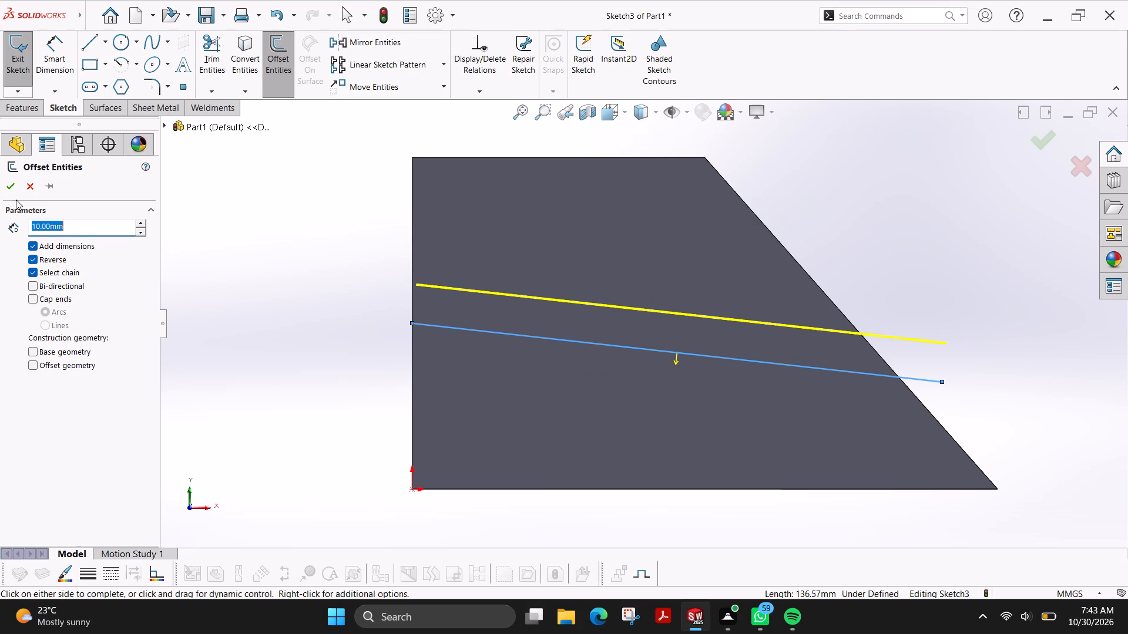
pyautogui.click(11, 183)
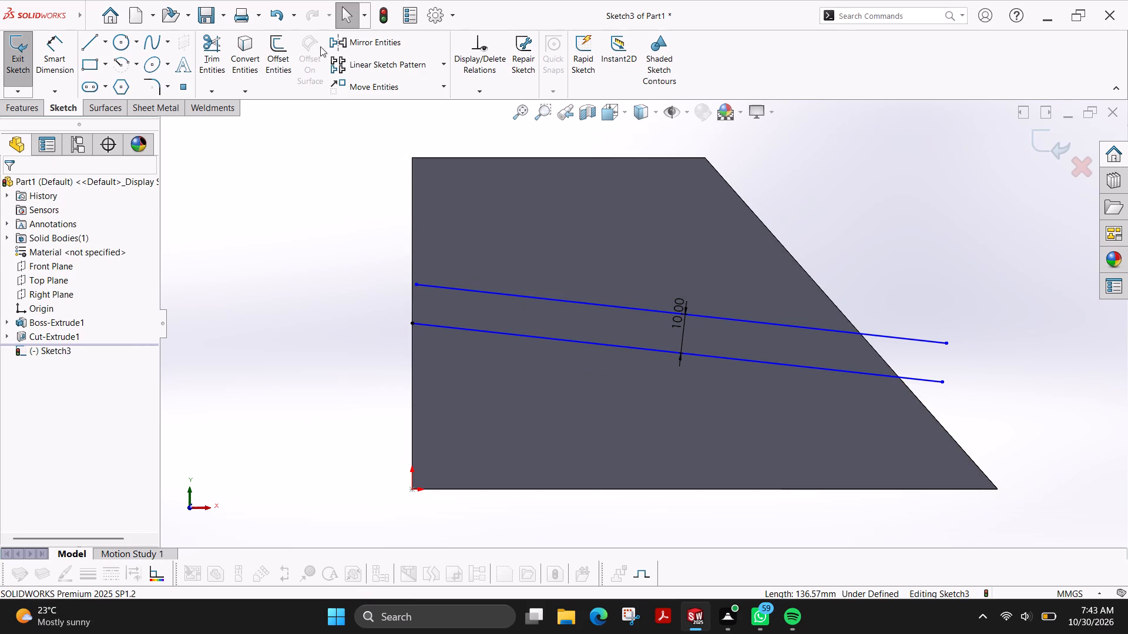
# Dimension the angle between the face's top edge and the upper sloping line as 9 degrees.
pyautogui.click(50, 61)
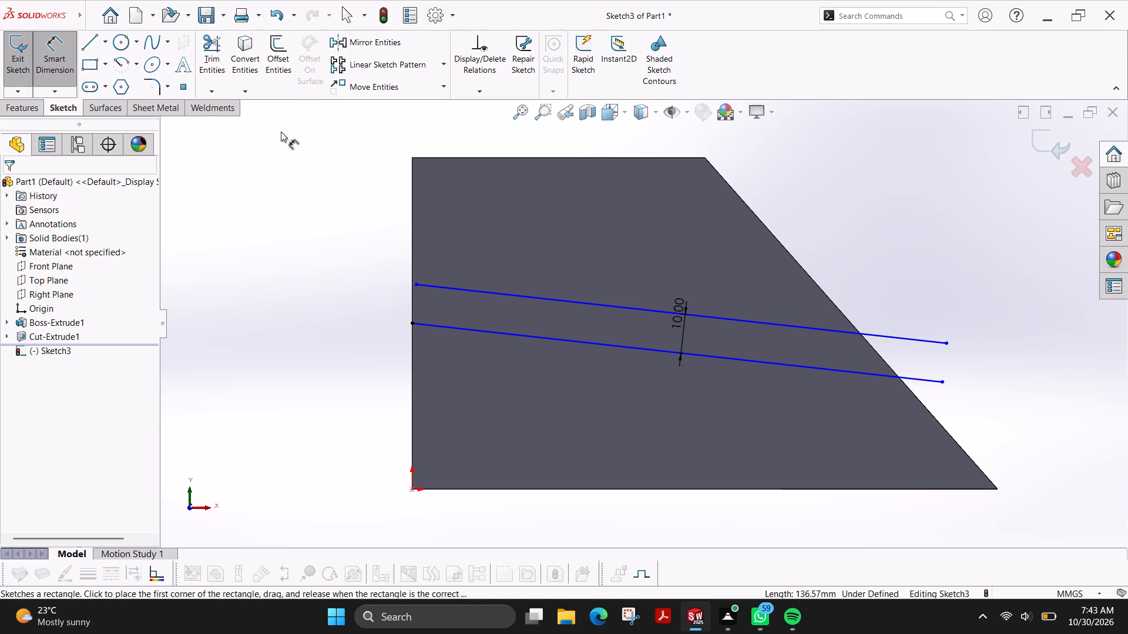
pyautogui.click(622, 157)
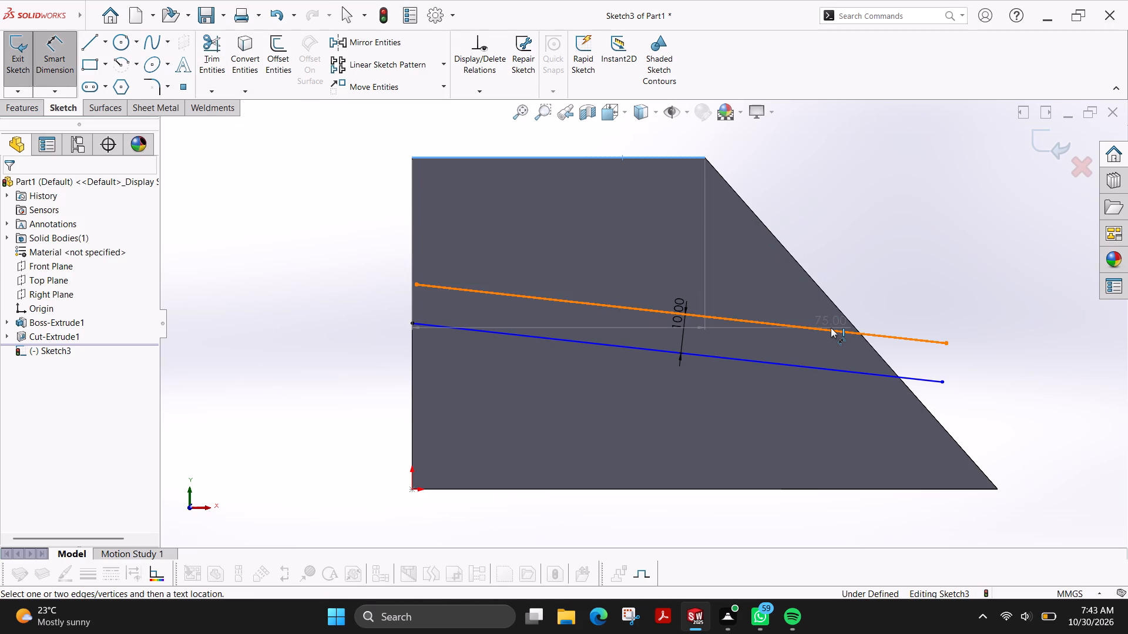
pyautogui.click(831, 328)
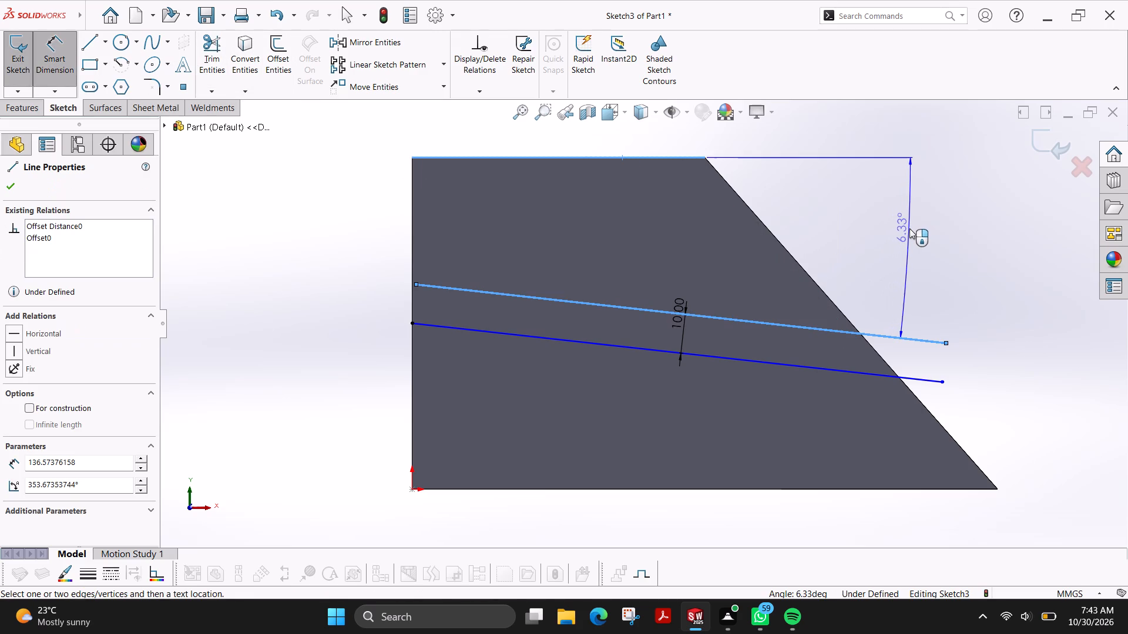
pyautogui.click(910, 230)
pyautogui.press('9')
pyautogui.press('Return')
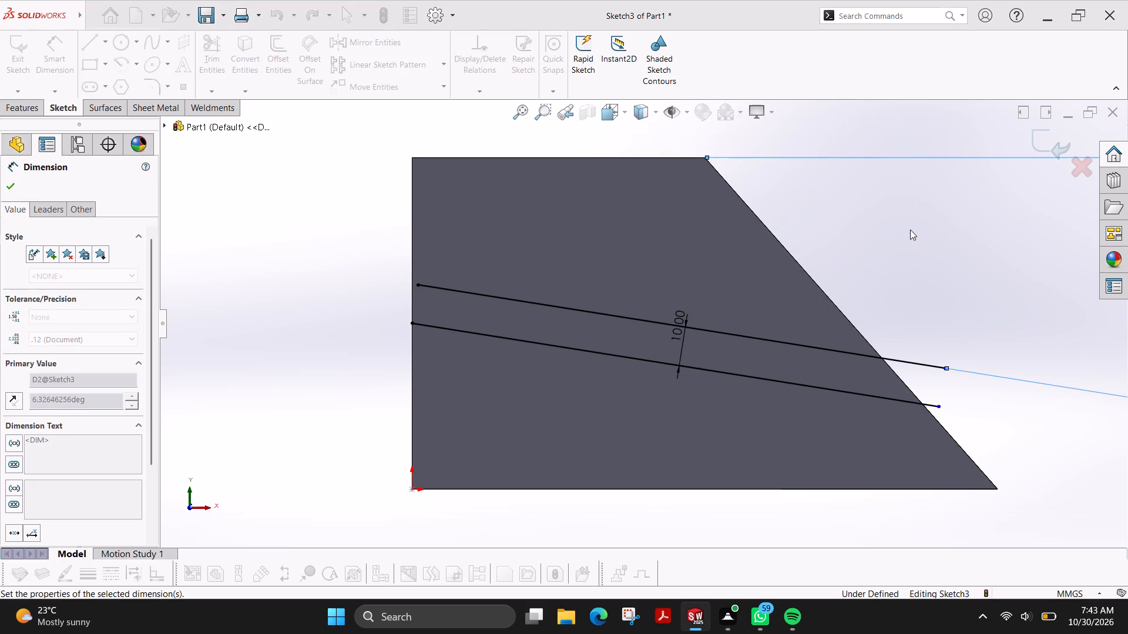
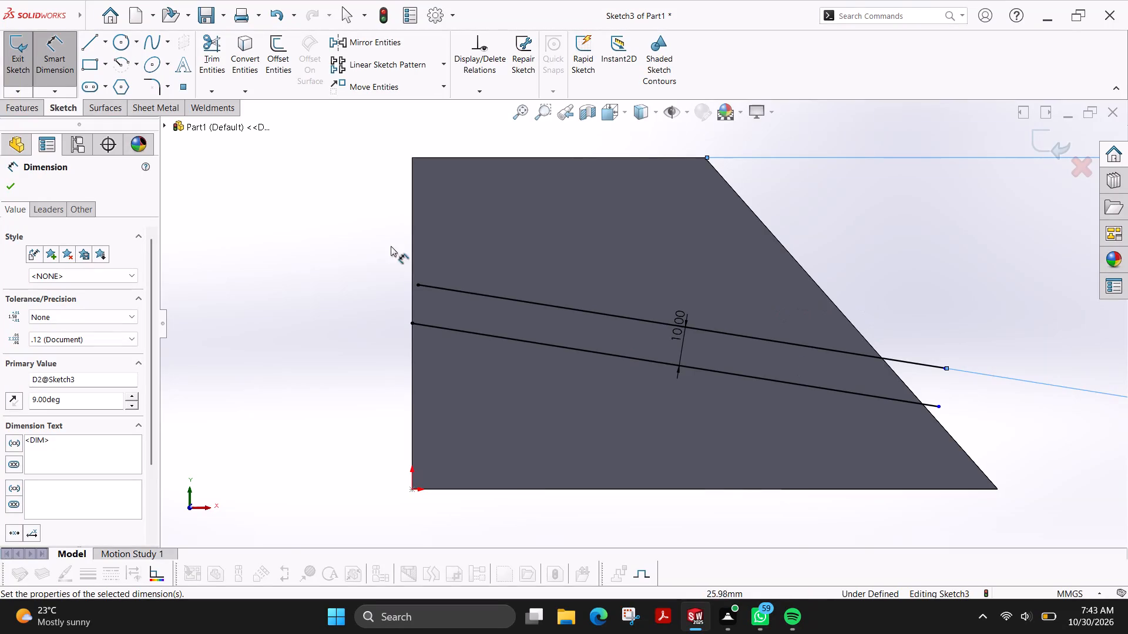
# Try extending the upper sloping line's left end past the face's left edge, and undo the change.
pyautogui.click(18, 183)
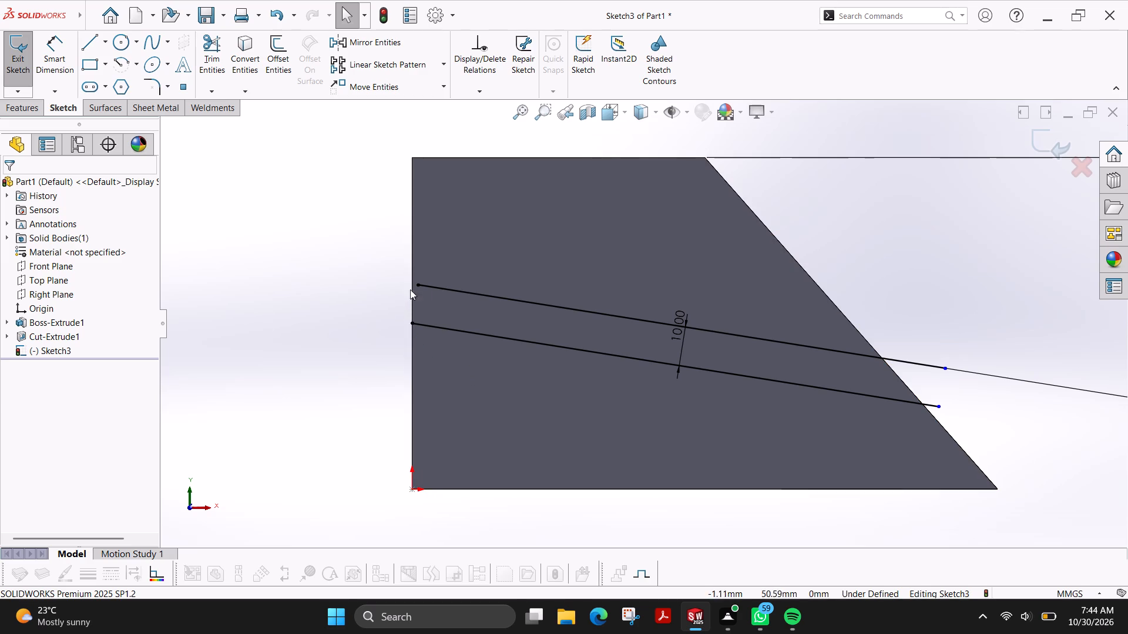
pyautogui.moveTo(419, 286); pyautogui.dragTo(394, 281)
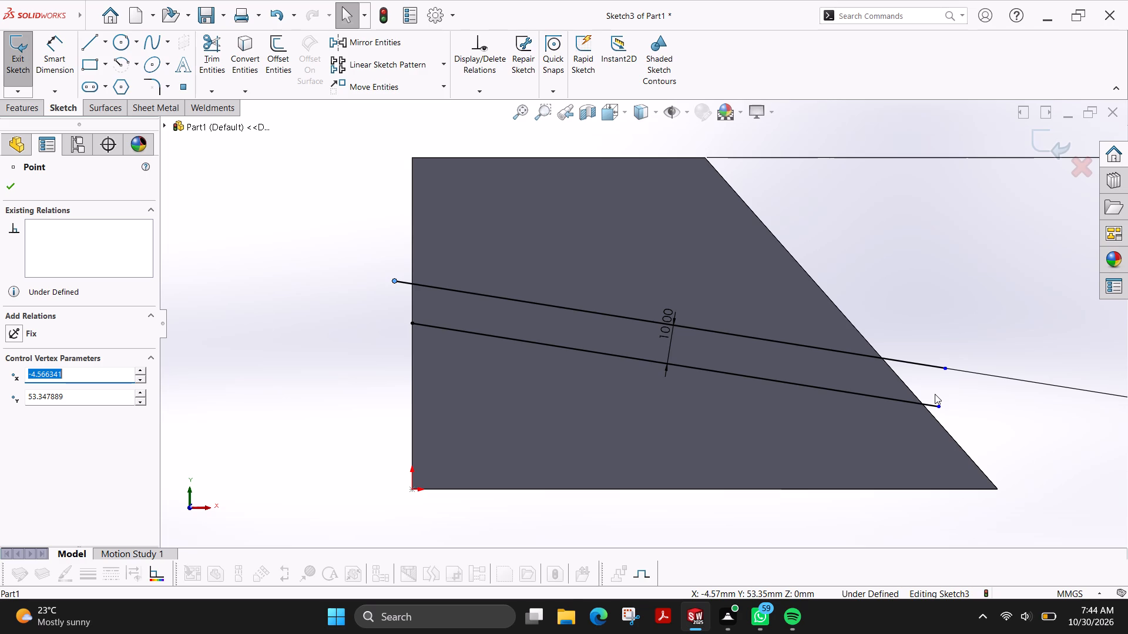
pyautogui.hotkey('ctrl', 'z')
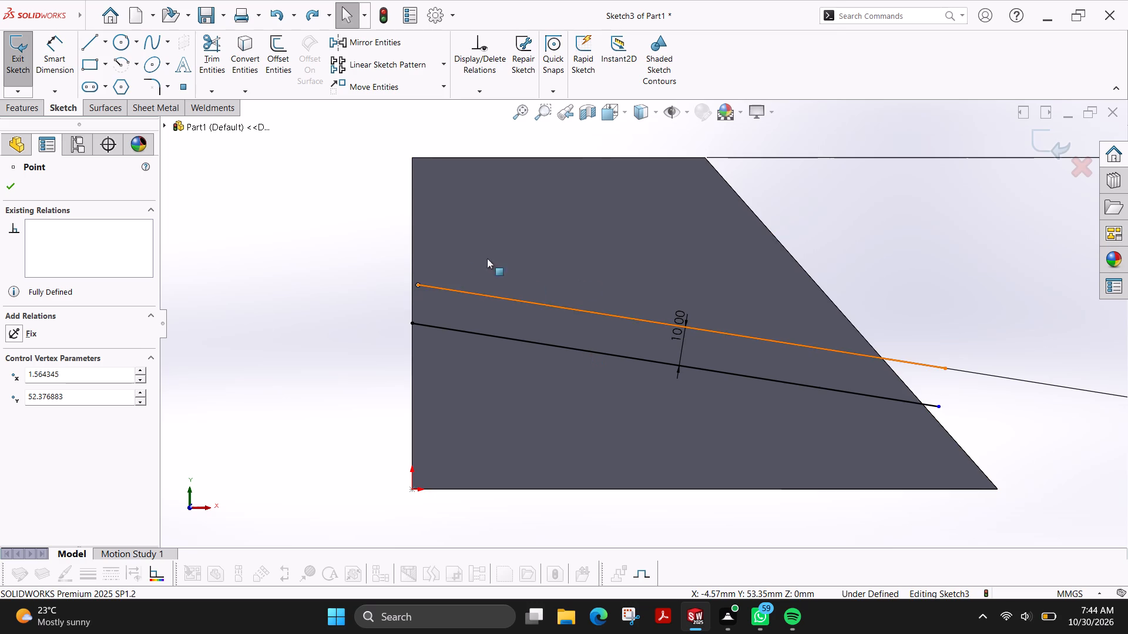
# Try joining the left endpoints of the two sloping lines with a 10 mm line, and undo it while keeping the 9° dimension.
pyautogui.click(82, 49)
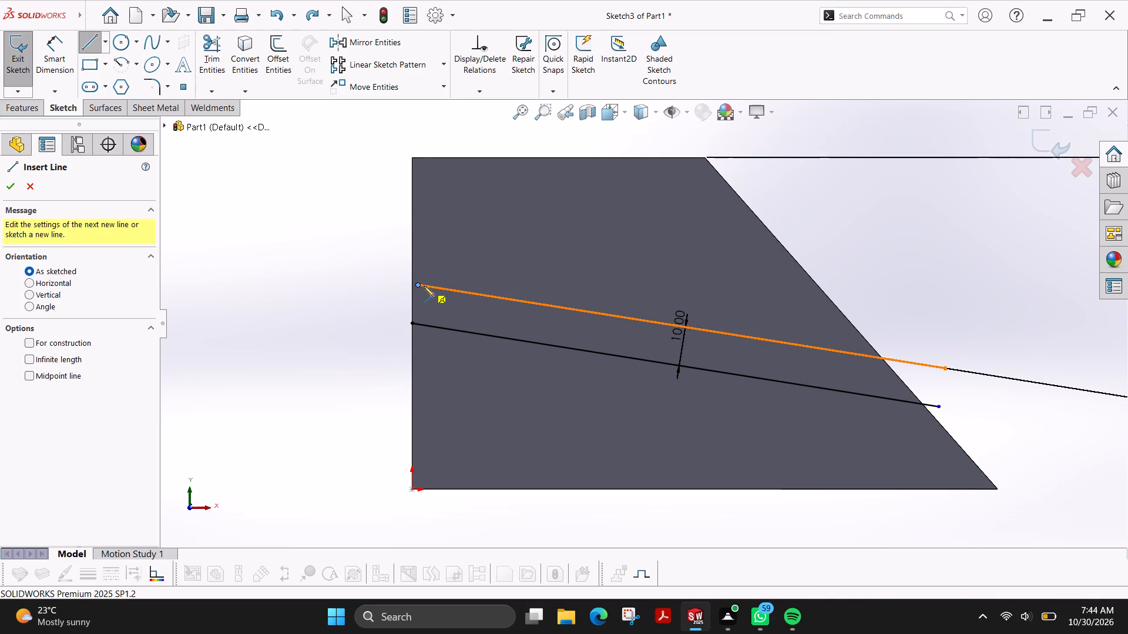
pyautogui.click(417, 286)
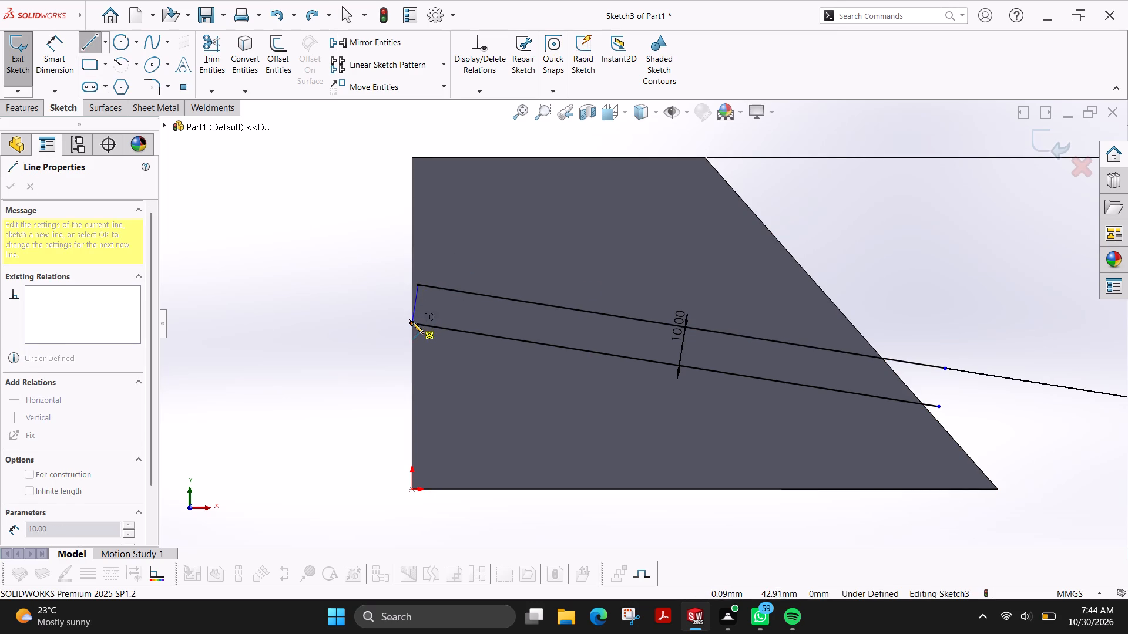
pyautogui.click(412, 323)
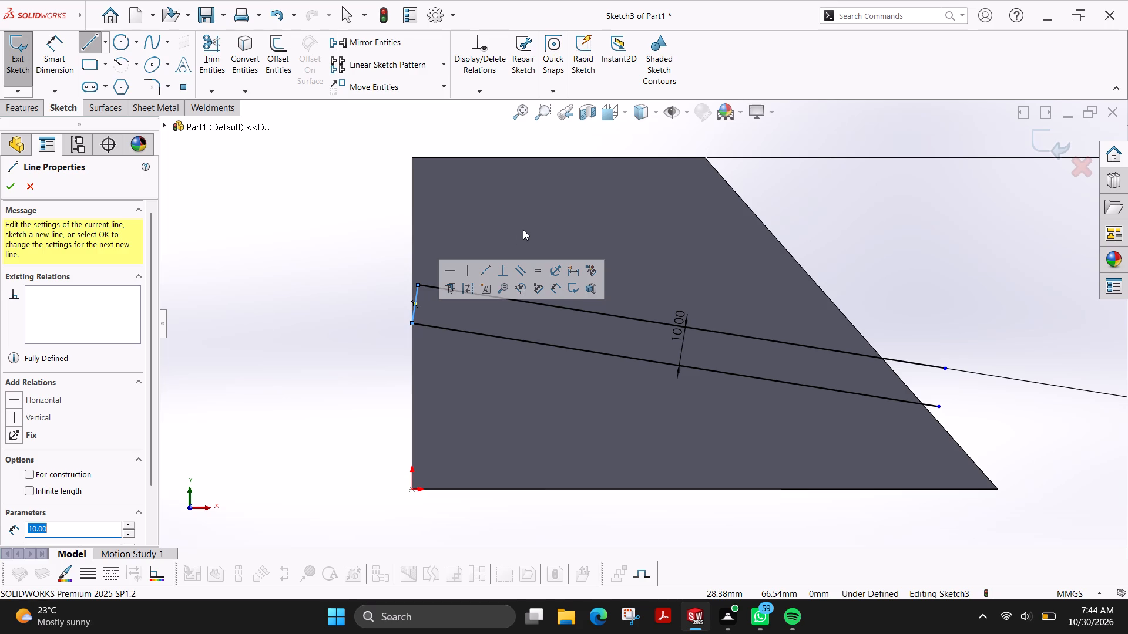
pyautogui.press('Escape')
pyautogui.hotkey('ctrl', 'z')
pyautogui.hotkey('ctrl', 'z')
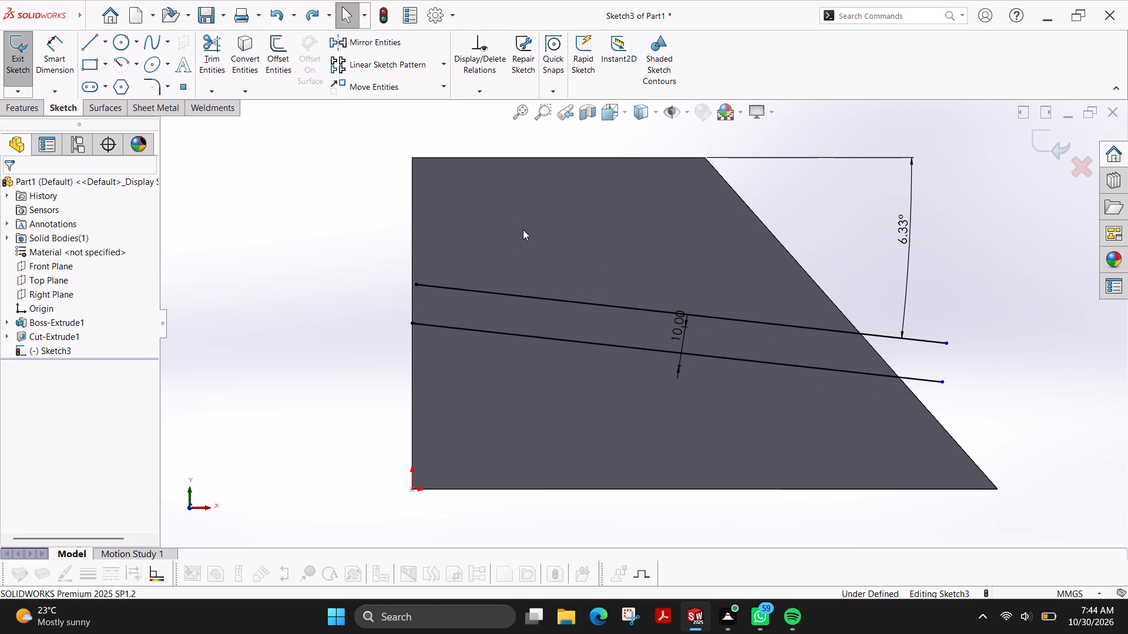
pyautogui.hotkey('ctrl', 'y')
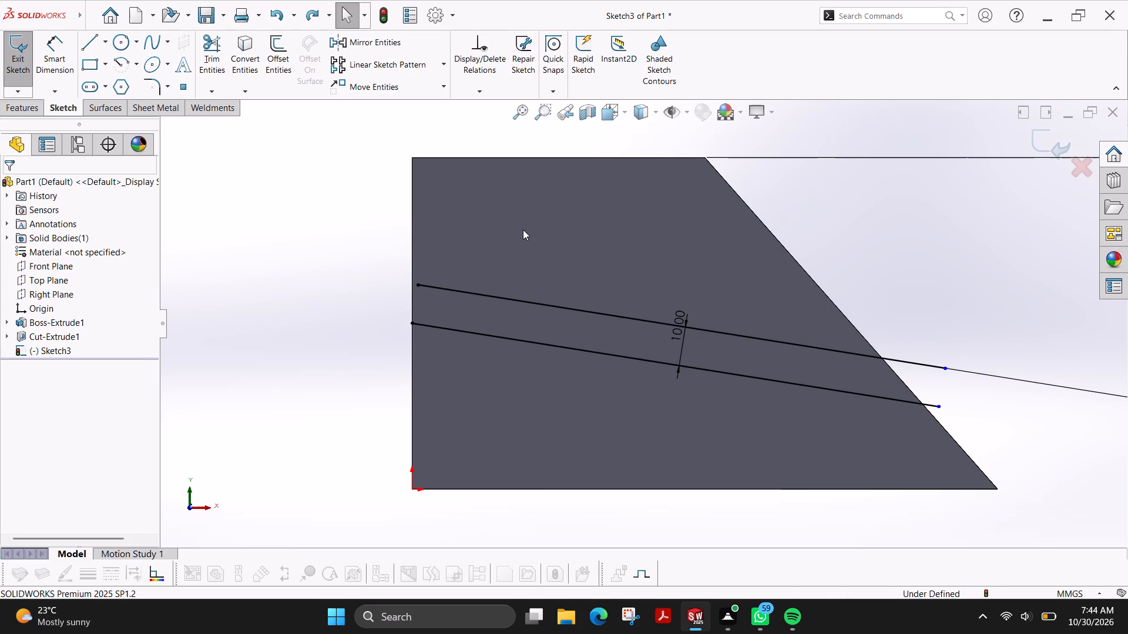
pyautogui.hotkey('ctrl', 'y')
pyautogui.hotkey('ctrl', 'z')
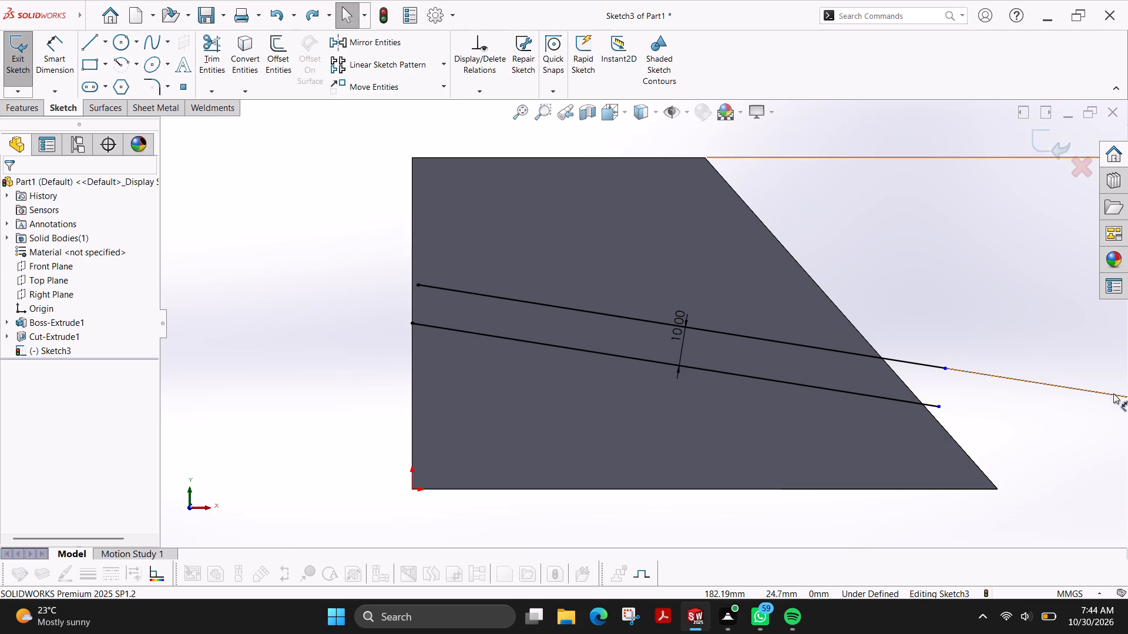
# Extend the upper sloping line's left end to about 3.4 mm beyond the face's left edge.
pyautogui.scroll(2, 1113, 393)
pyautogui.scroll(-3, 932, 356)
pyautogui.scroll(1, 733, 326)
pyautogui.scroll(2, 427, 266)
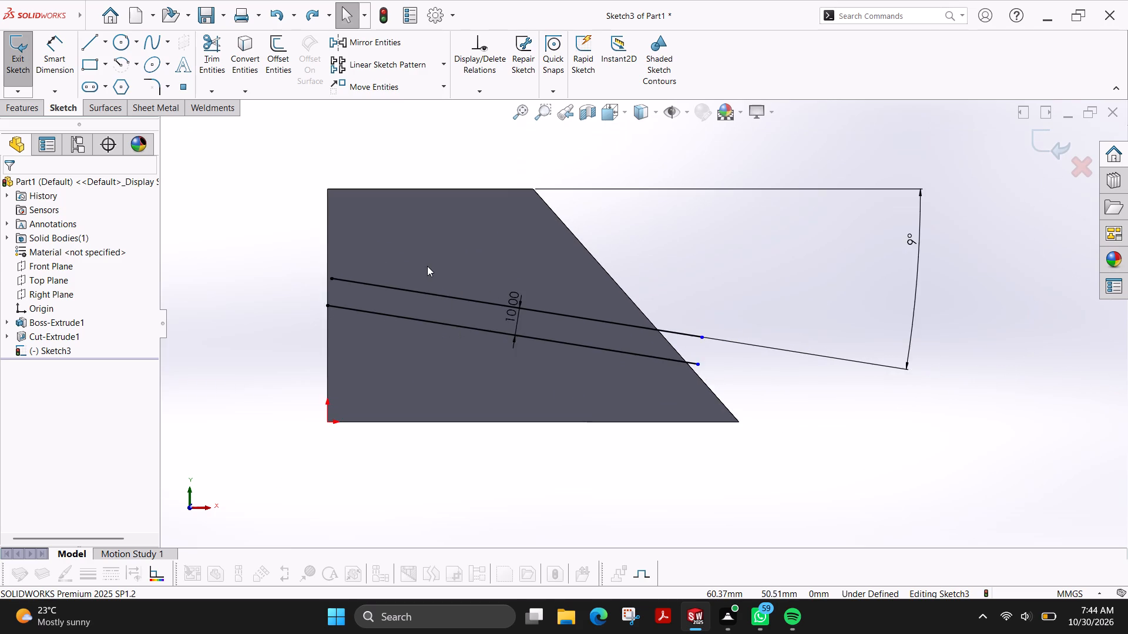
pyautogui.scroll(-2, 427, 266)
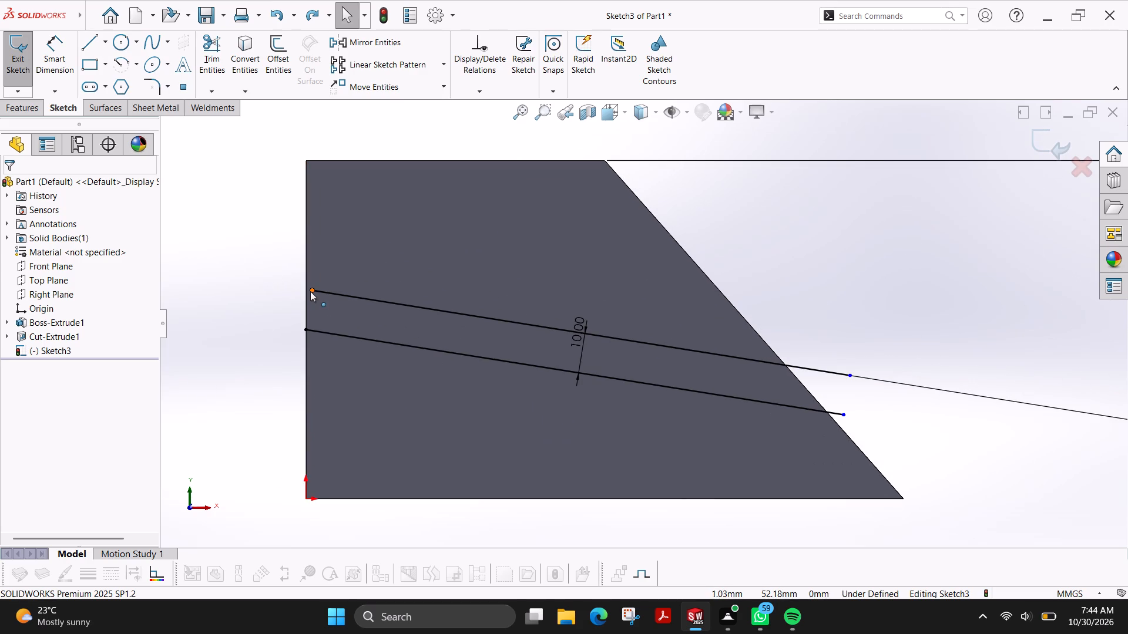
pyautogui.moveTo(310, 291); pyautogui.dragTo(293, 287)
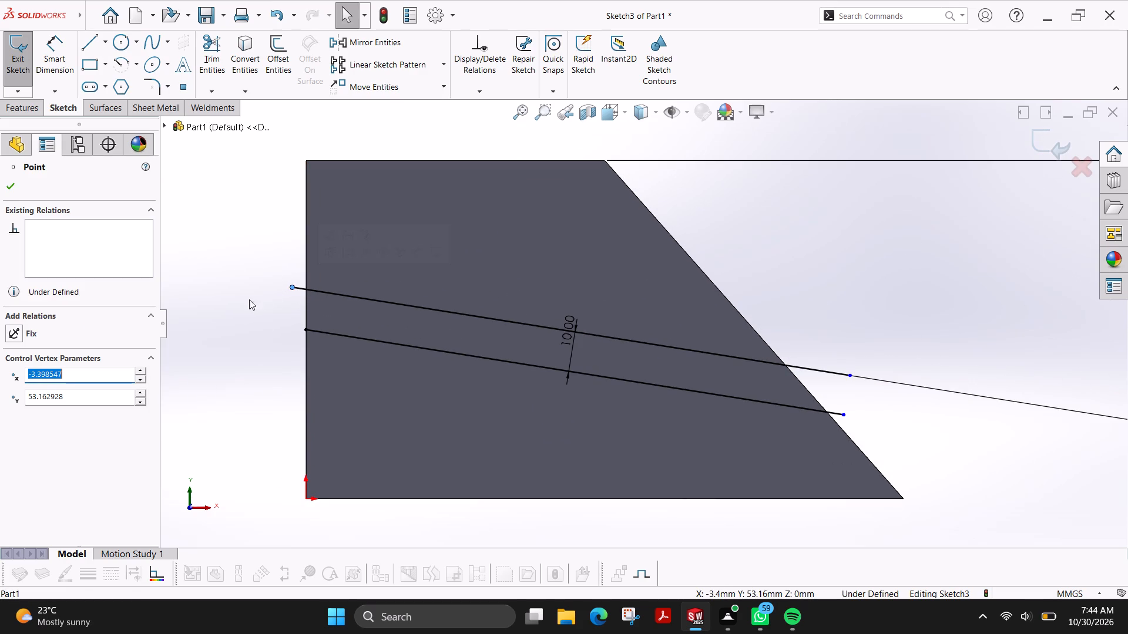
# Draw a line about 24 mm long from the lower sloping line's left endpoint, perpendicular to it and crossing the upper sloping line.
pyautogui.click(92, 47)
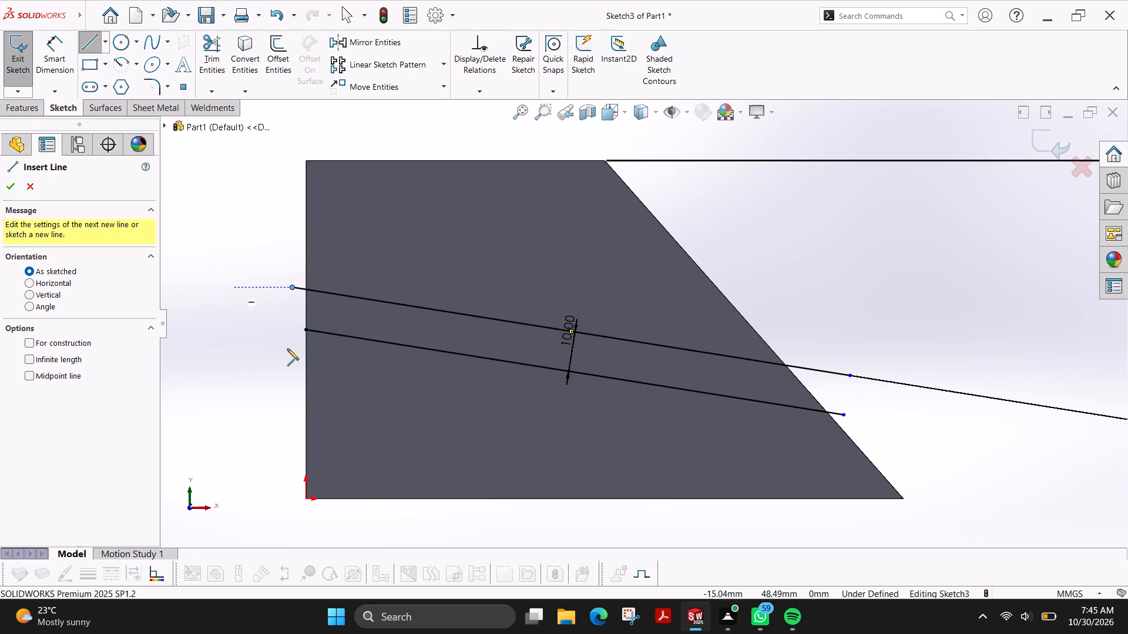
pyautogui.click(308, 331)
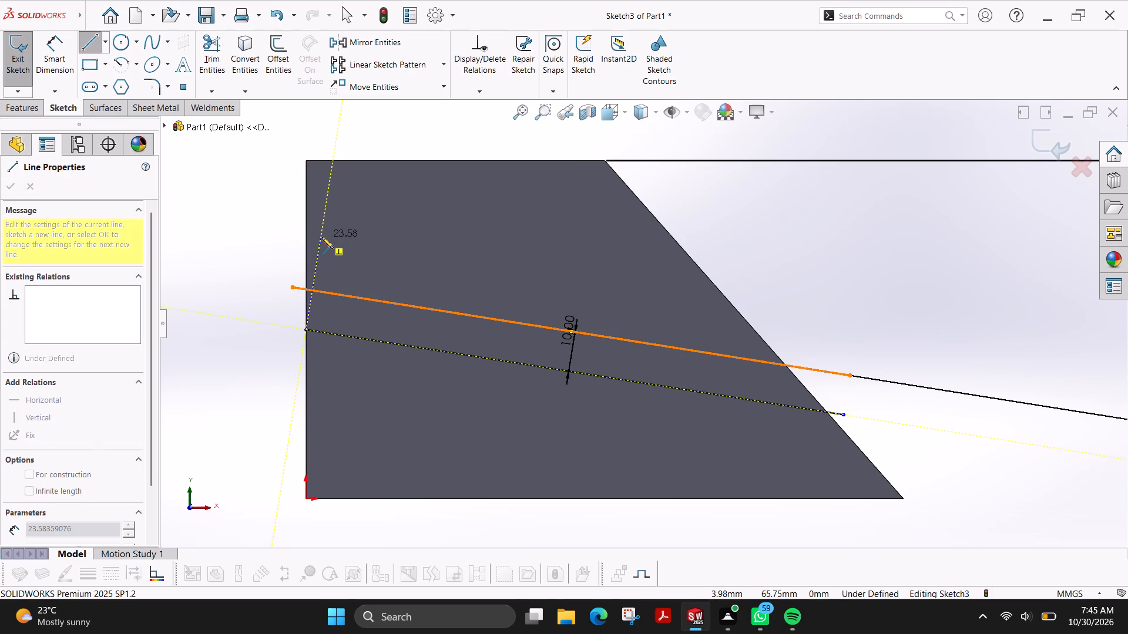
pyautogui.click(322, 237)
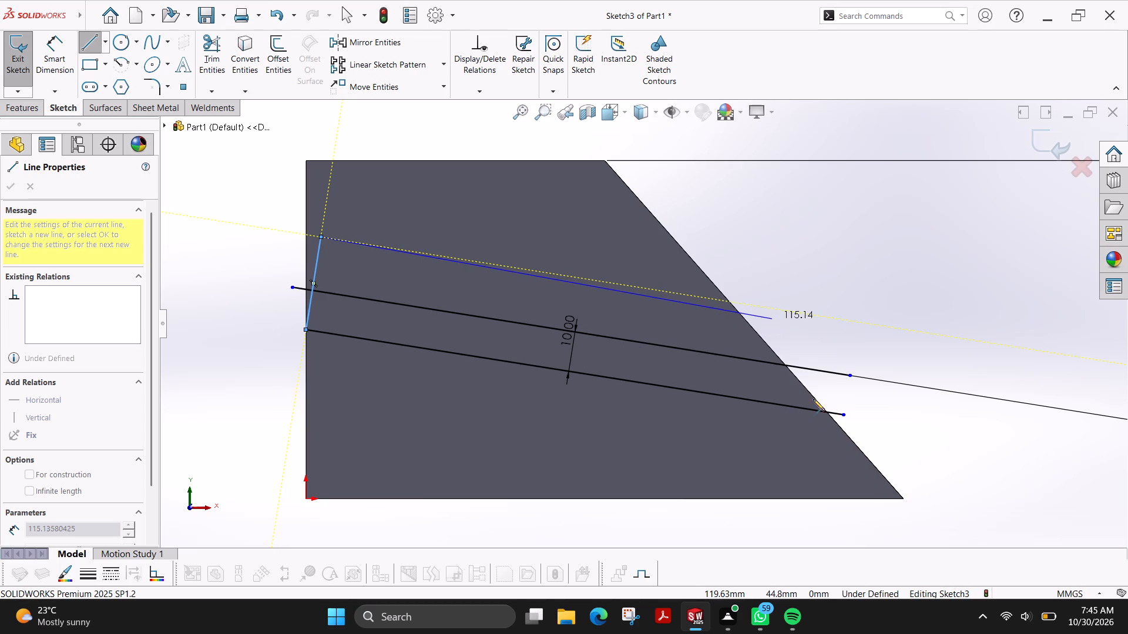
pyautogui.press('Escape')
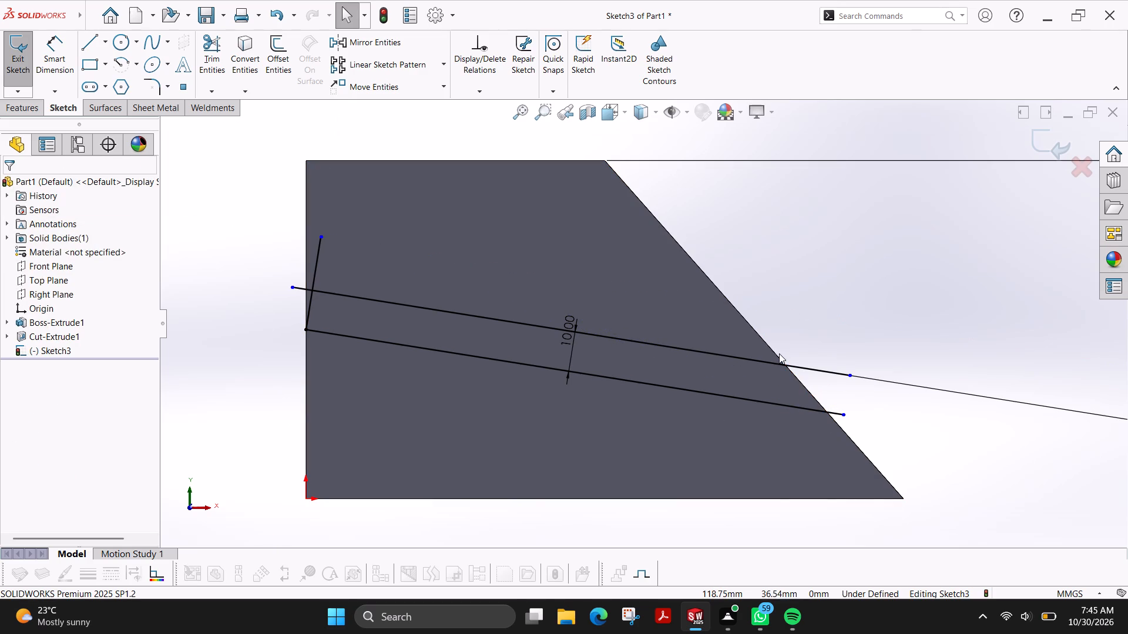
# Draw a short line along the face's slanted edge, crossing the upper sloping line and ending above the lower one.
pyautogui.click(88, 38)
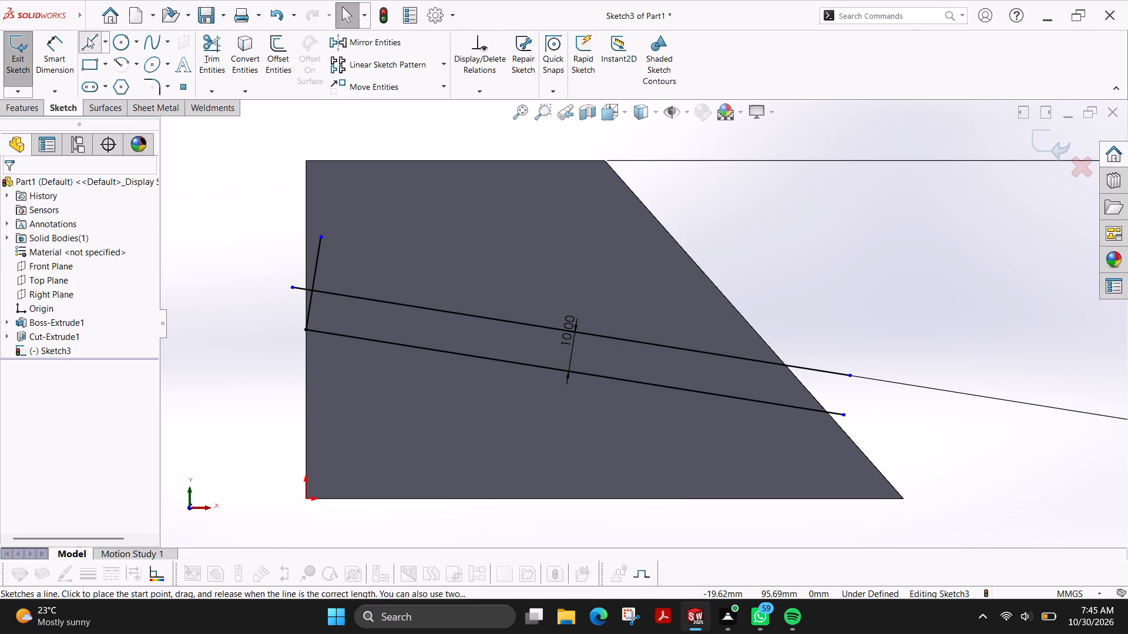
pyautogui.click(760, 334)
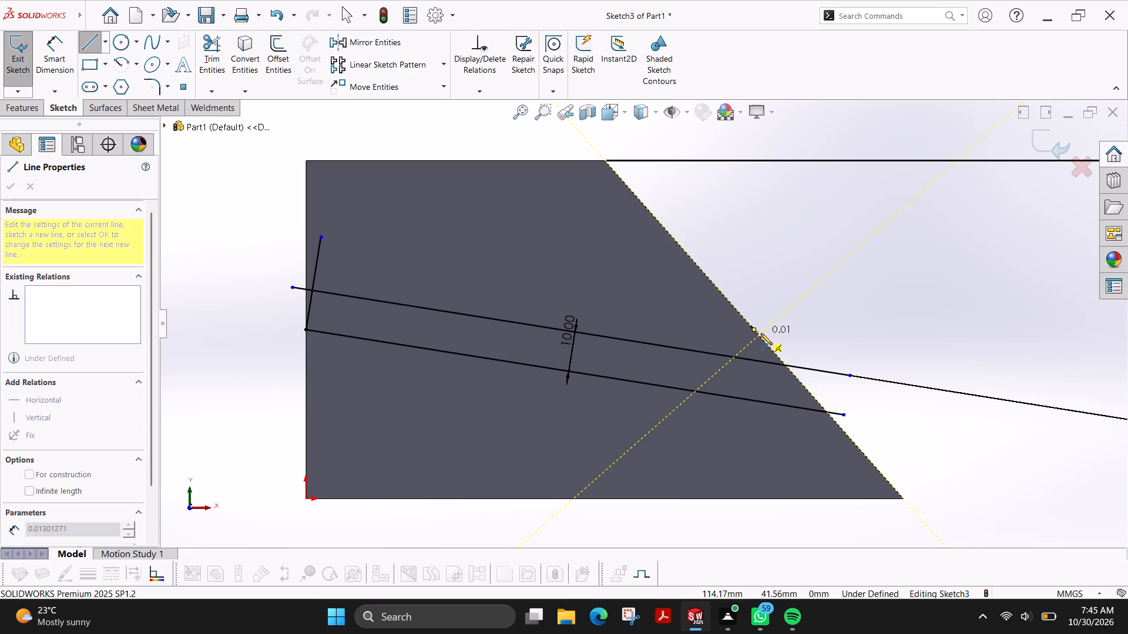
pyautogui.click(813, 394)
pyautogui.press('Escape')
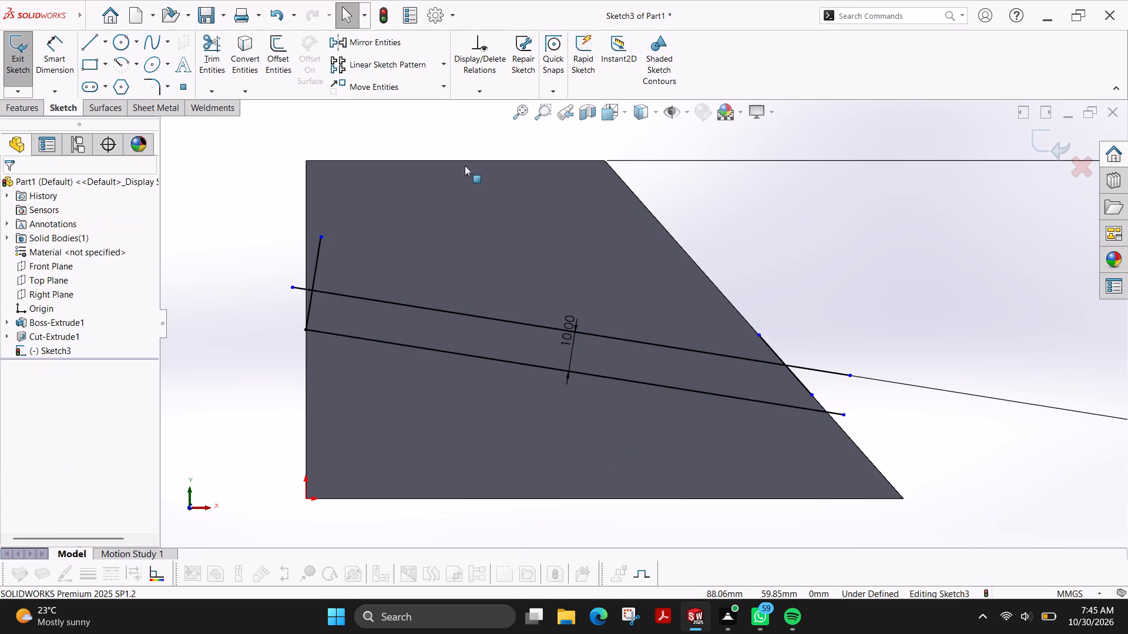
# Trim the upper sloping line's overhang beyond the slanted edge and the part of the short edge line below their intersection.
pyautogui.click(219, 60)
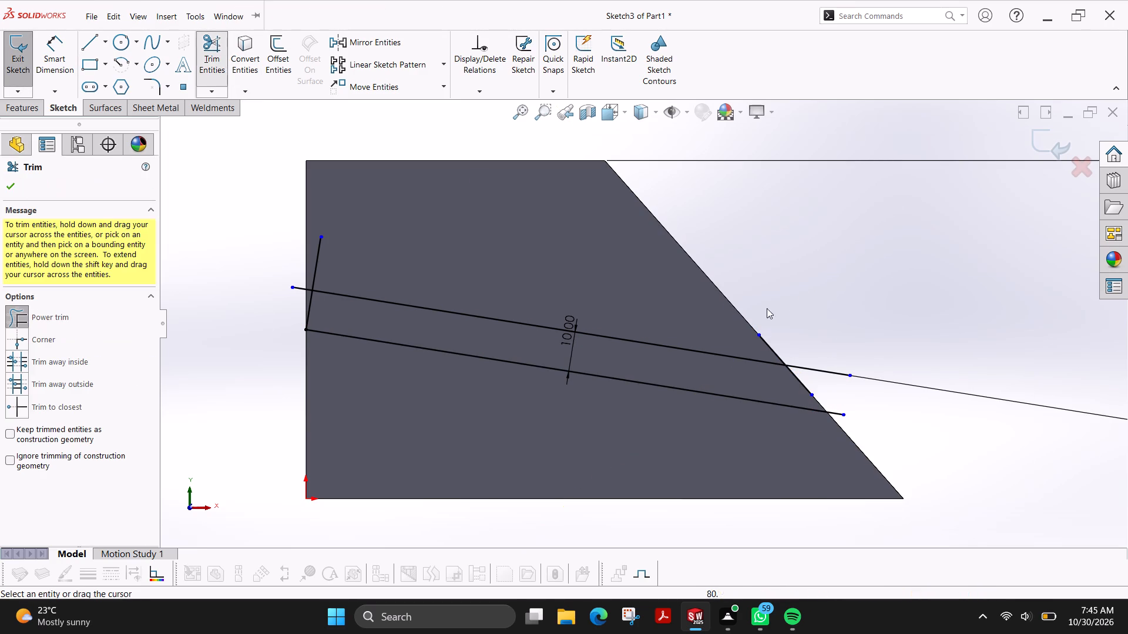
pyautogui.moveTo(825, 360); pyautogui.dragTo(826, 388)
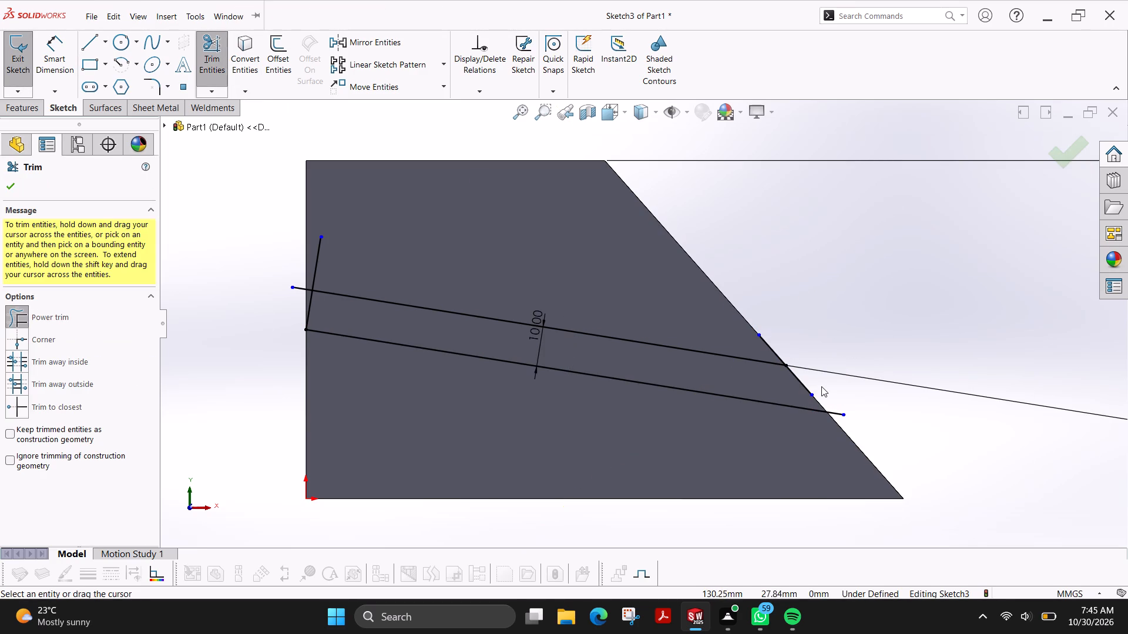
pyautogui.moveTo(815, 380); pyautogui.dragTo(787, 385)
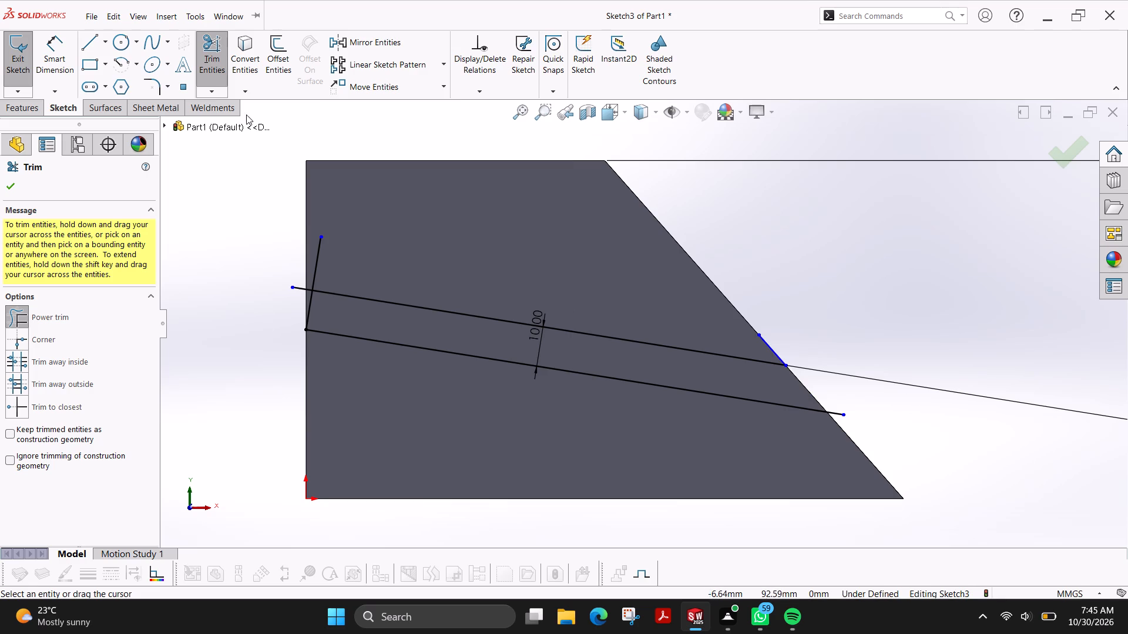
# Draw a line about 14 mm long from the upper sloping line's right end, perpendicular to it and crossing the lower sloping line.
pyautogui.click(93, 44)
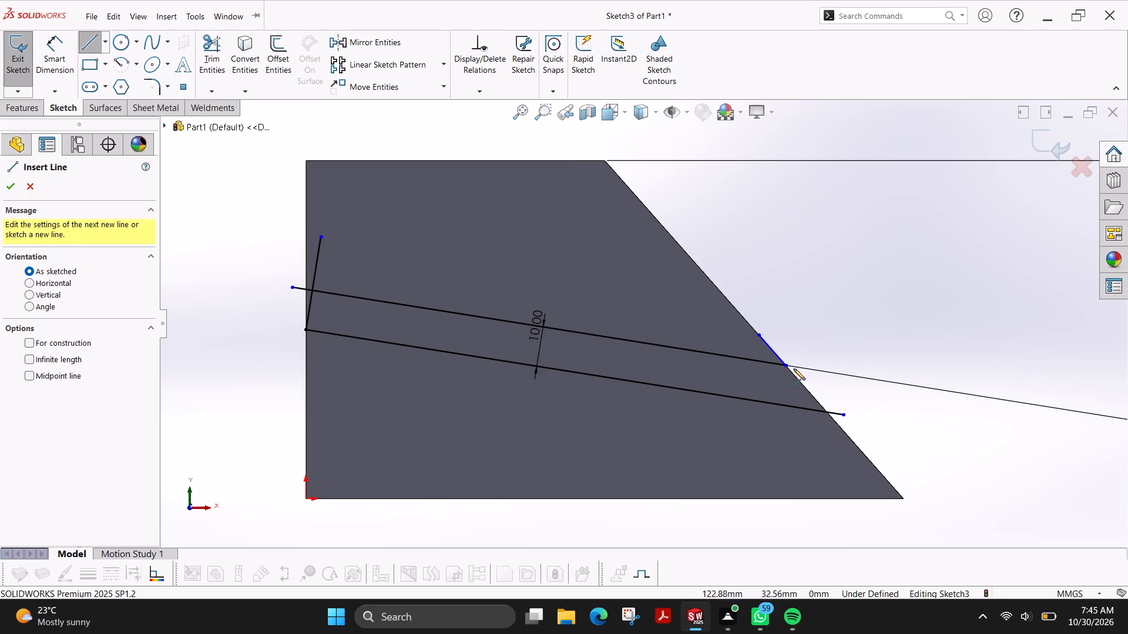
pyautogui.click(787, 367)
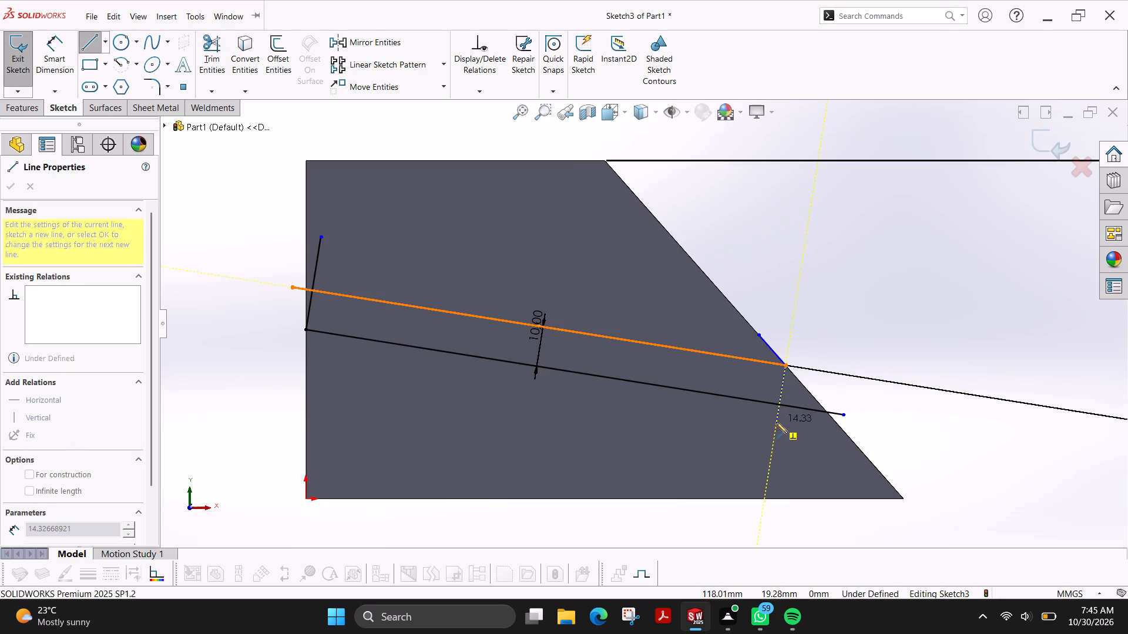
pyautogui.click(776, 422)
pyautogui.press('Escape')
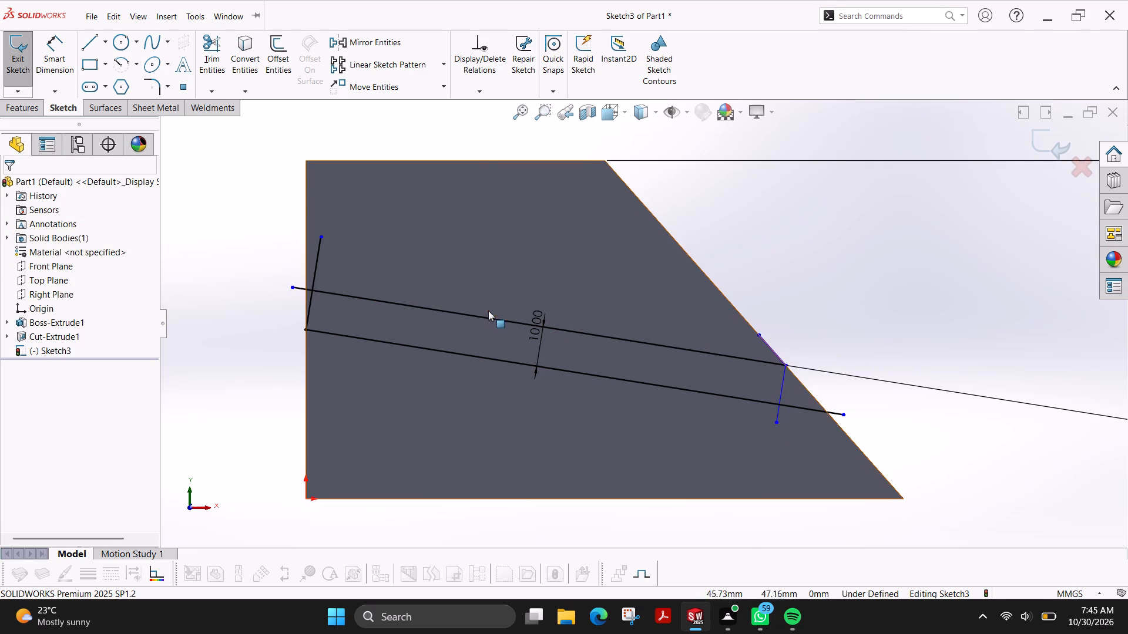
# Trim the remaining short edge line and all overhanging line ends to leave a closed tilted rectangle.
pyautogui.click(207, 61)
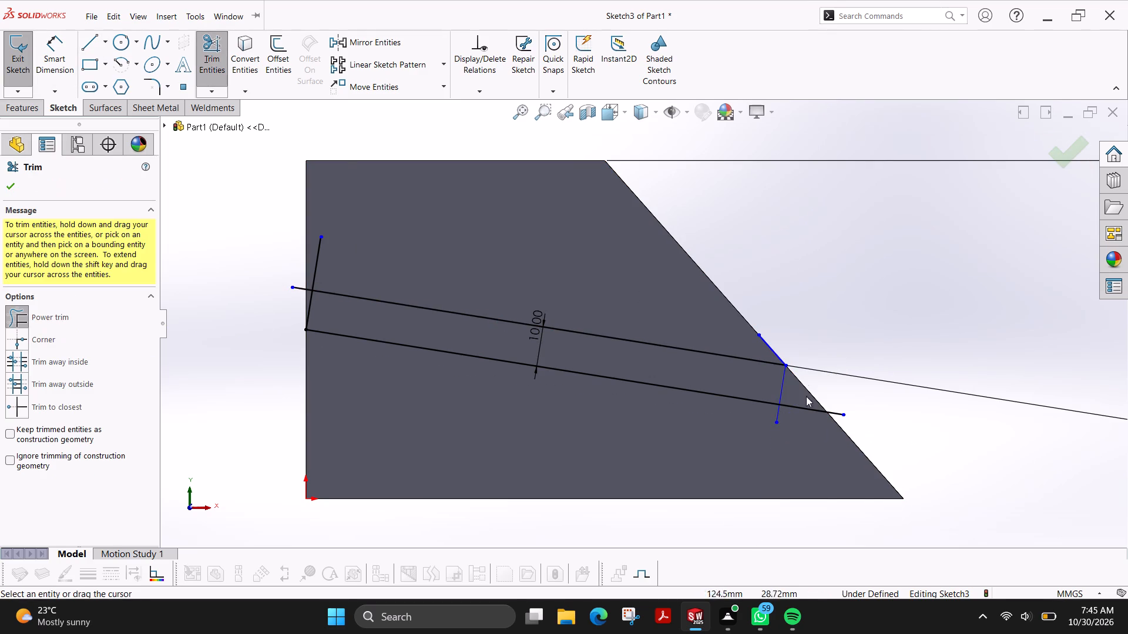
pyautogui.moveTo(764, 416); pyautogui.dragTo(786, 419)
pyautogui.moveTo(793, 341); pyautogui.dragTo(764, 346)
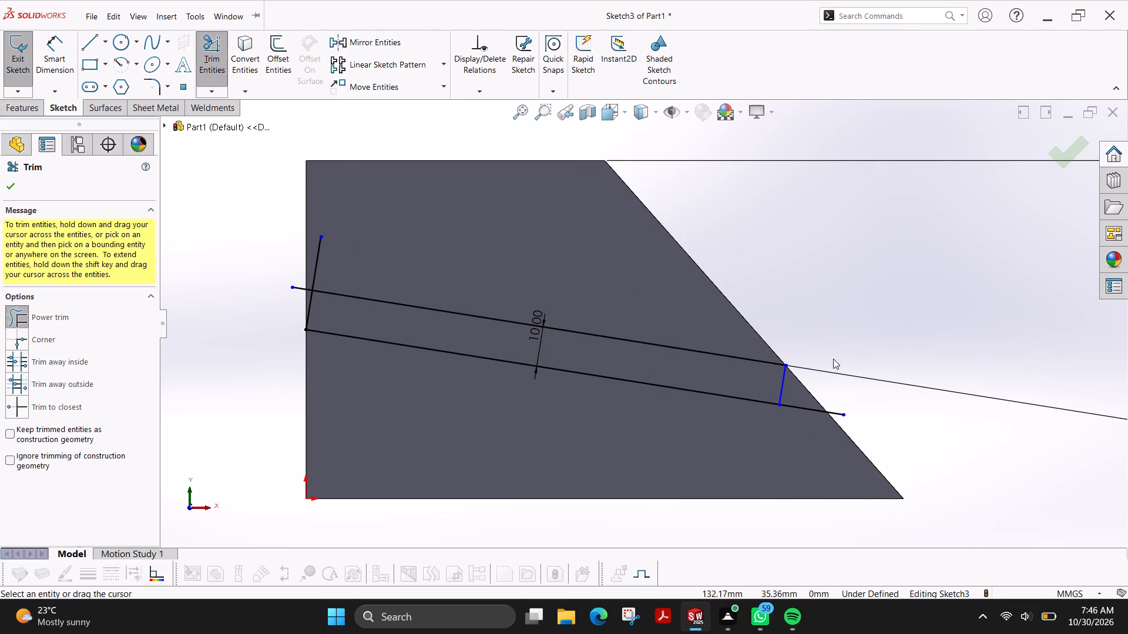
pyautogui.moveTo(831, 382); pyautogui.dragTo(792, 451)
pyautogui.moveTo(335, 259); pyautogui.dragTo(288, 297)
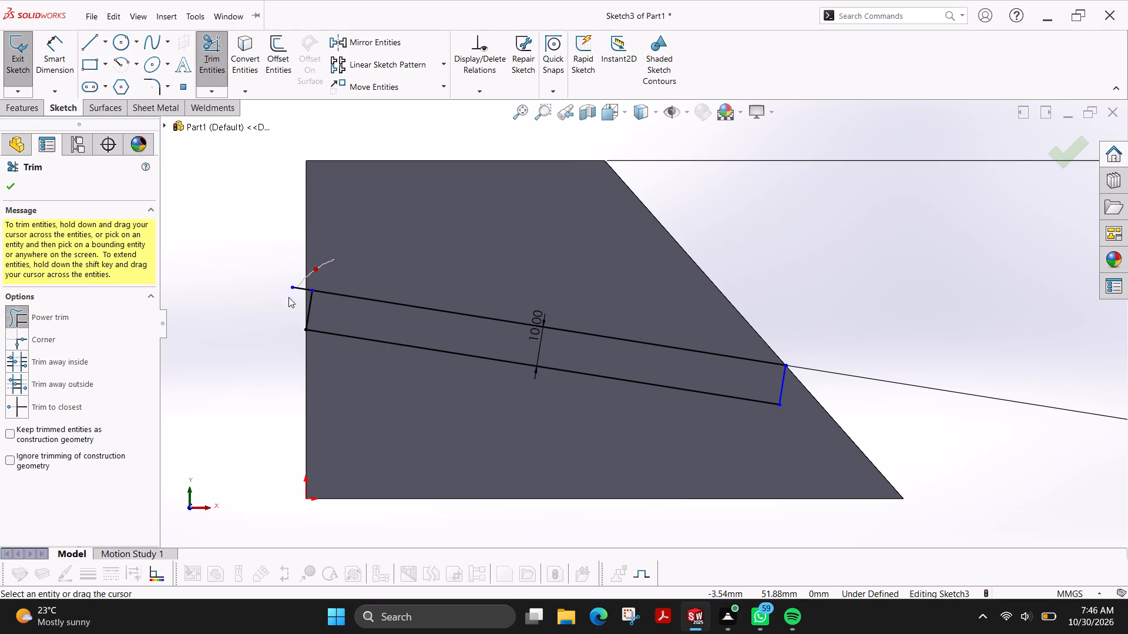
pyautogui.moveTo(288, 297); pyautogui.dragTo(288, 298)
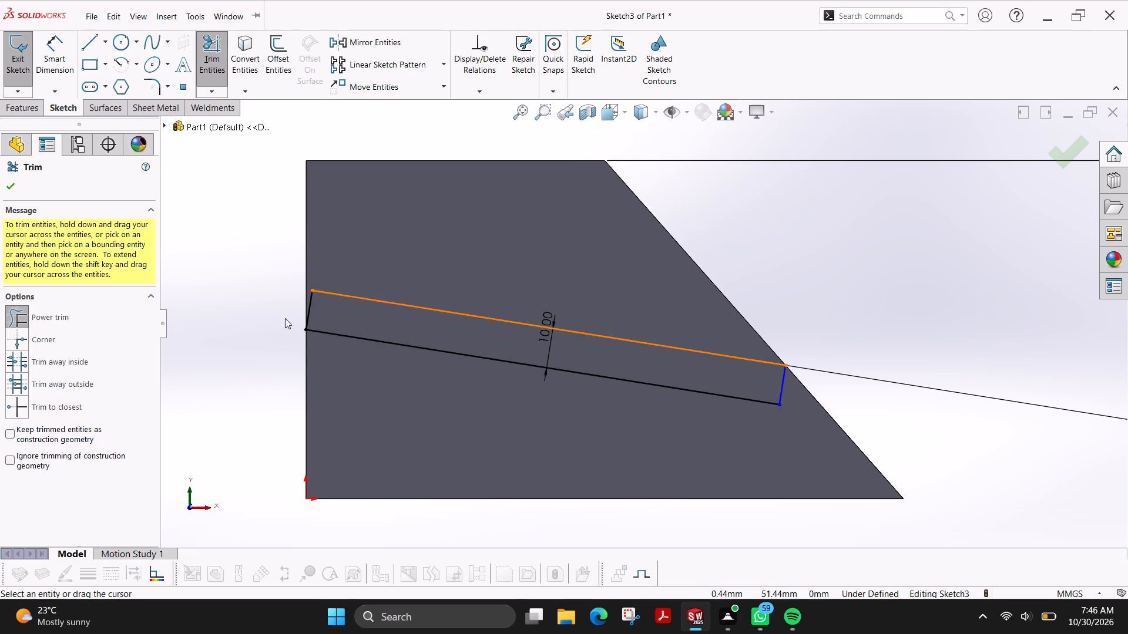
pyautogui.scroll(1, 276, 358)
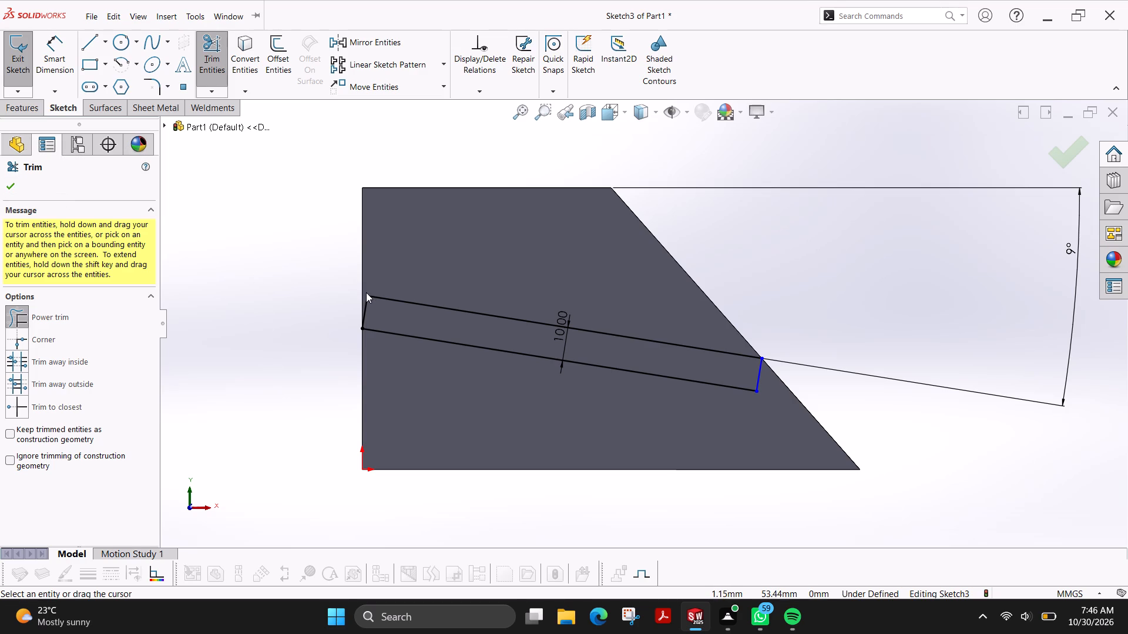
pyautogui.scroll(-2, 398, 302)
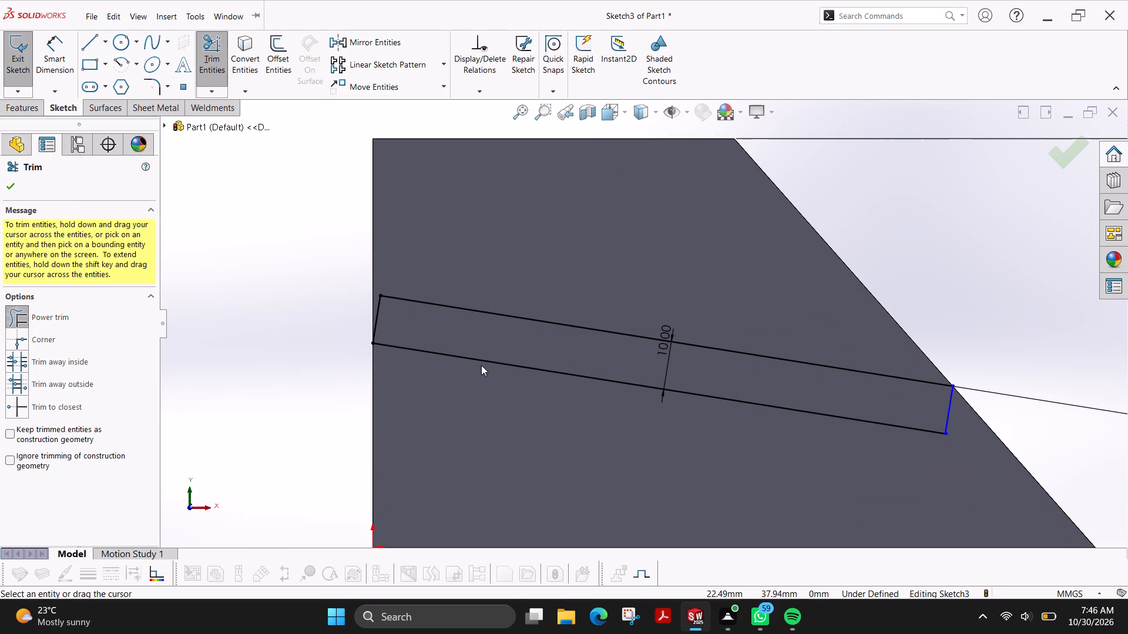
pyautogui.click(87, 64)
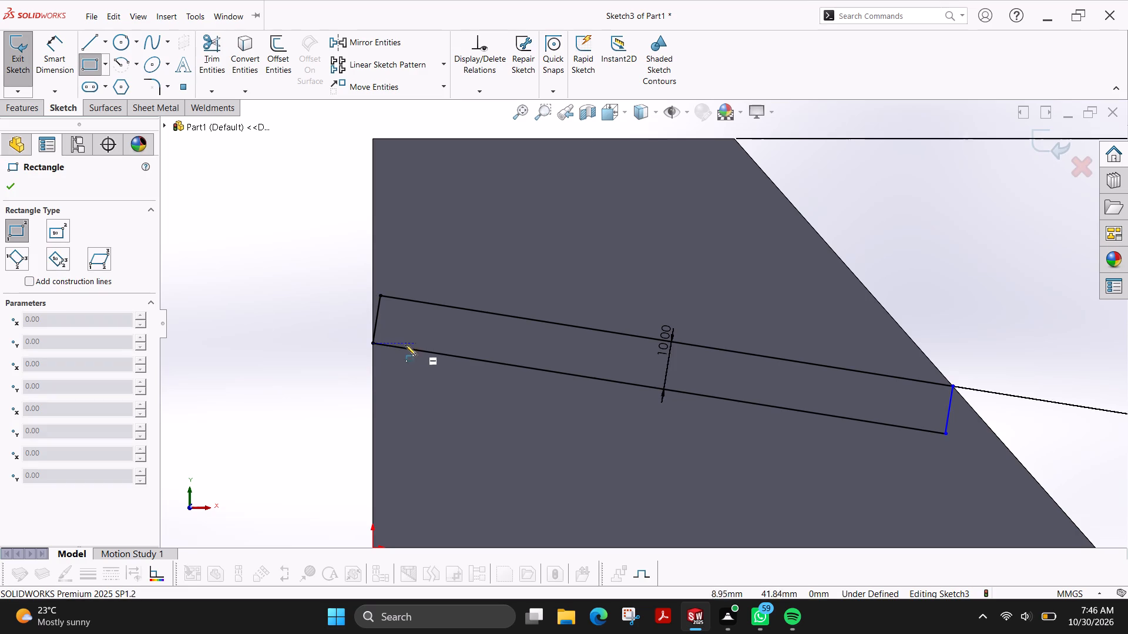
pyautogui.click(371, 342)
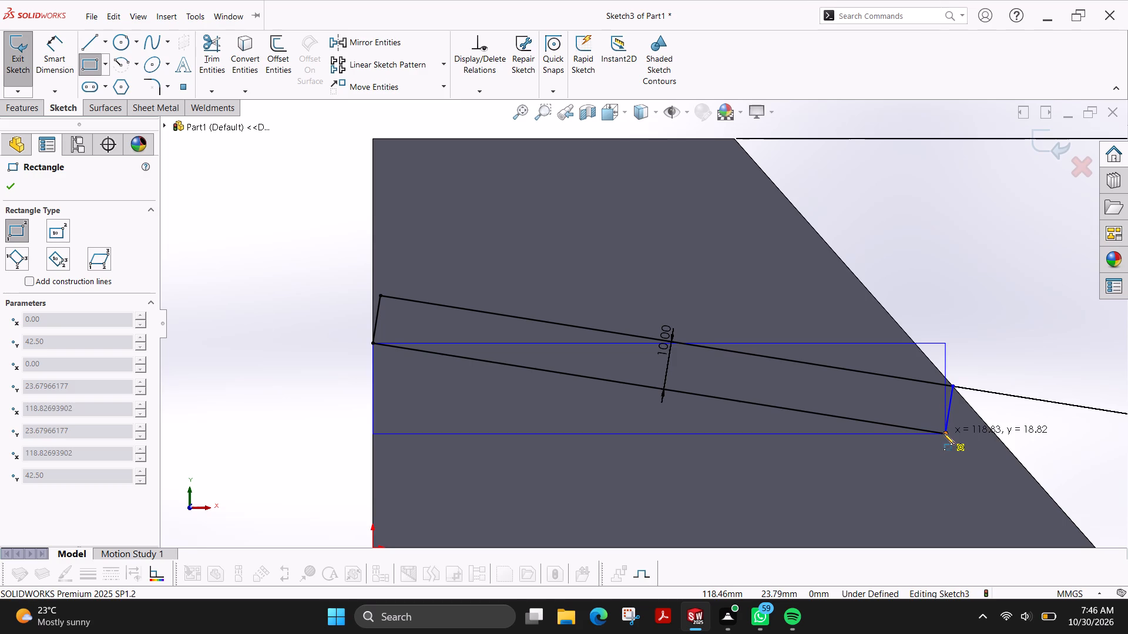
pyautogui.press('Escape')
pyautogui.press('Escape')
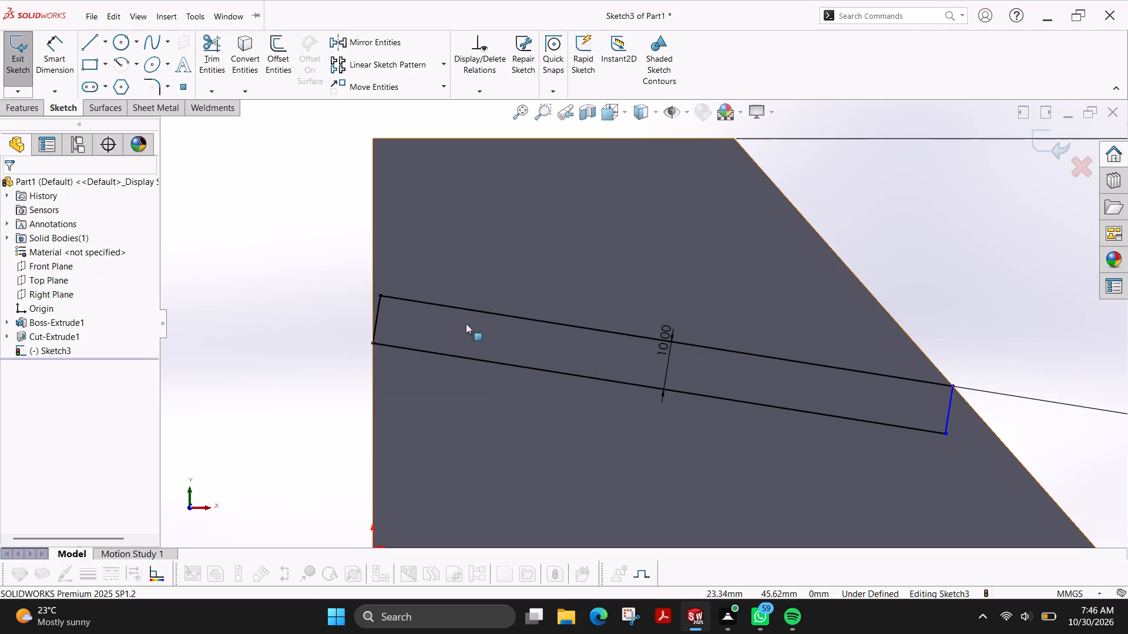
# Draw four connected lines over the tilted rectangle's corners to trace its full closed outline.
pyautogui.click(95, 47)
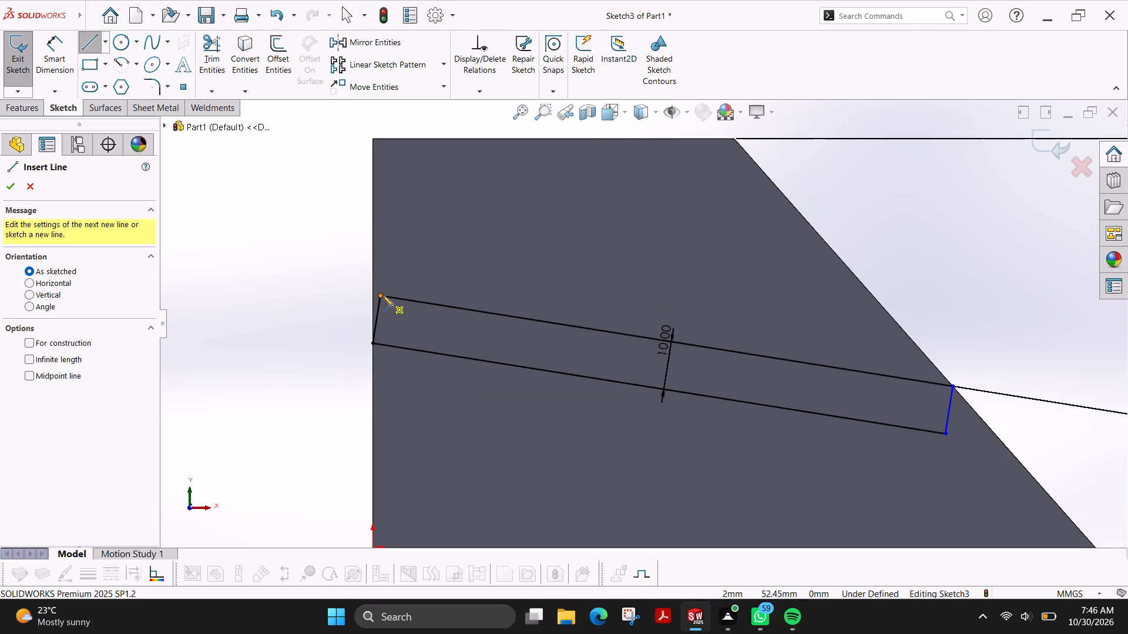
pyautogui.click(382, 295)
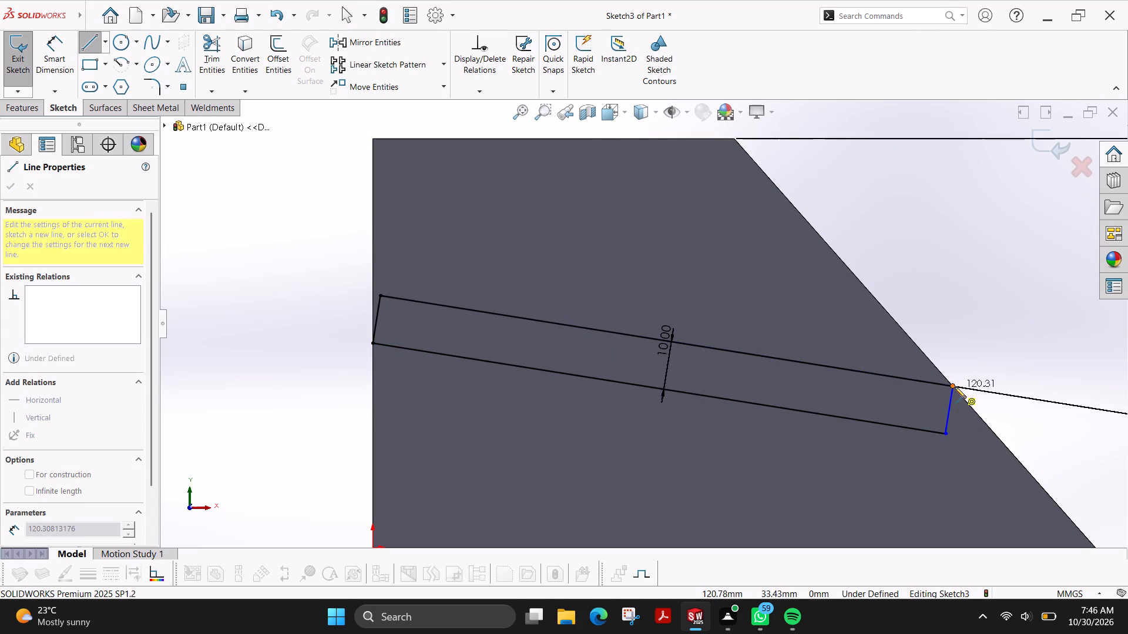
pyautogui.click(955, 387)
pyautogui.click(946, 434)
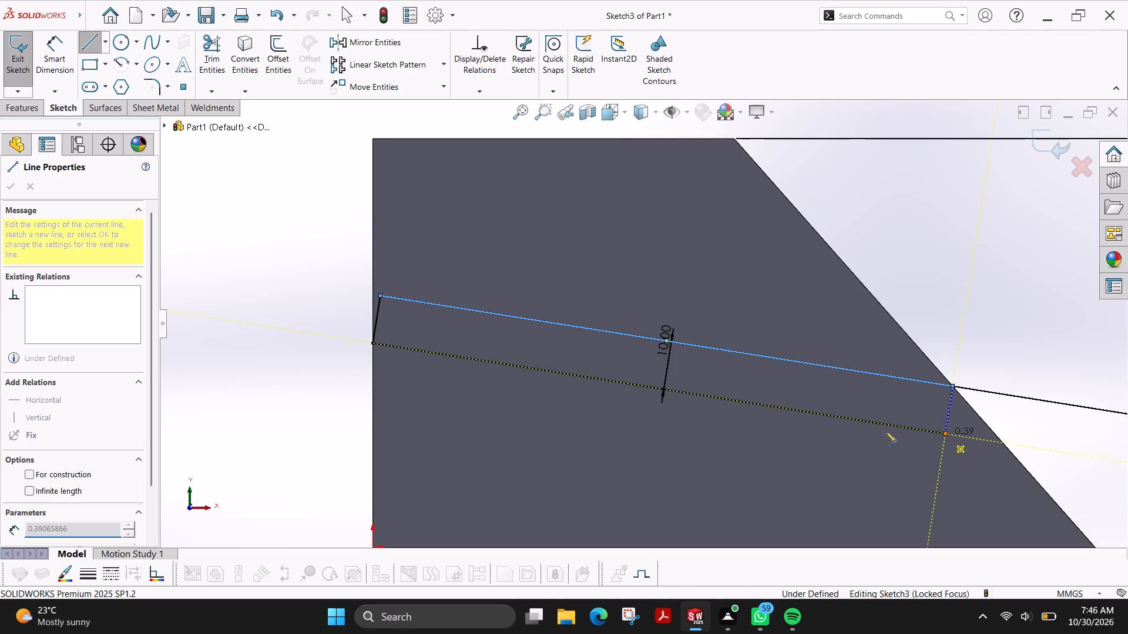
pyautogui.click(372, 341)
pyautogui.click(381, 296)
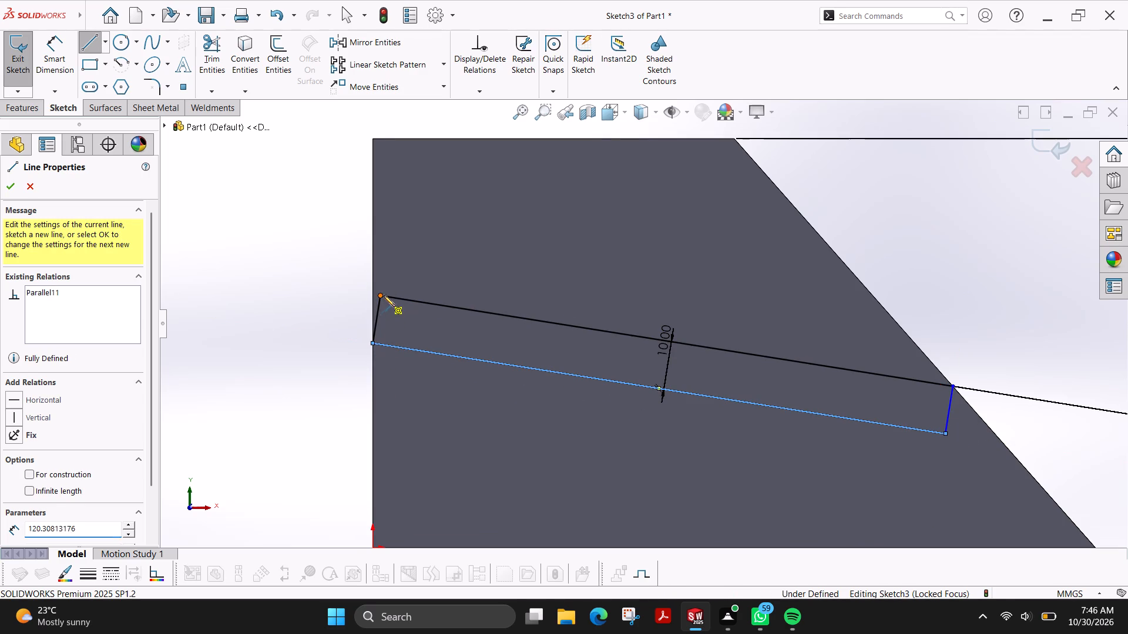
pyautogui.press('Escape')
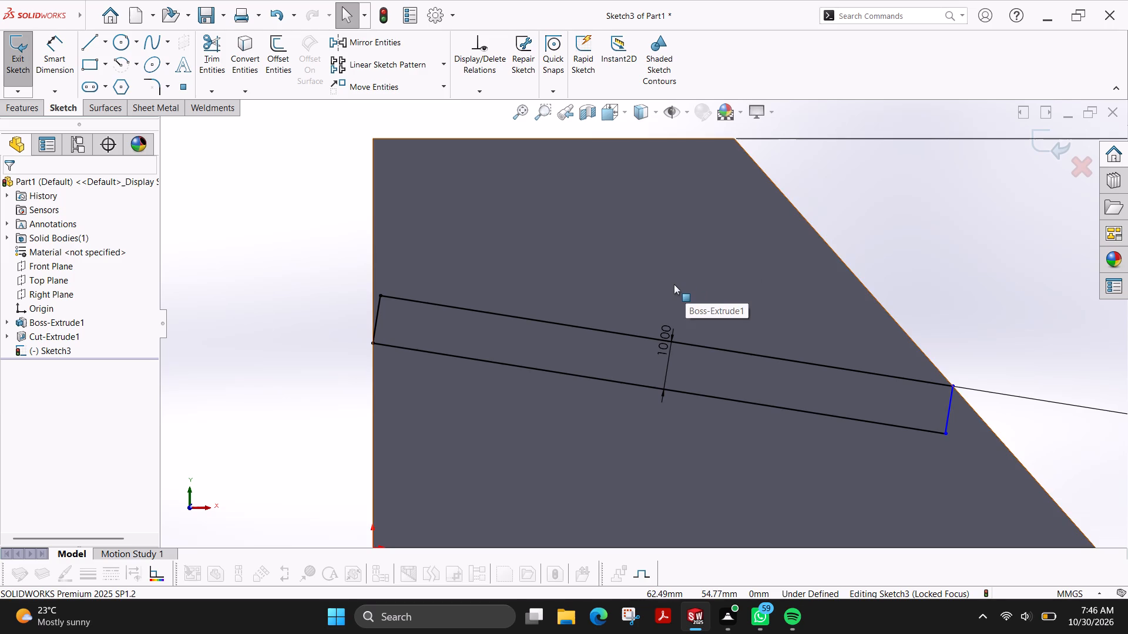
# Extrude the tilted rectangle region outward as a boss with a blind depth of 40 mm, merged with the block.
pyautogui.click(15, 113)
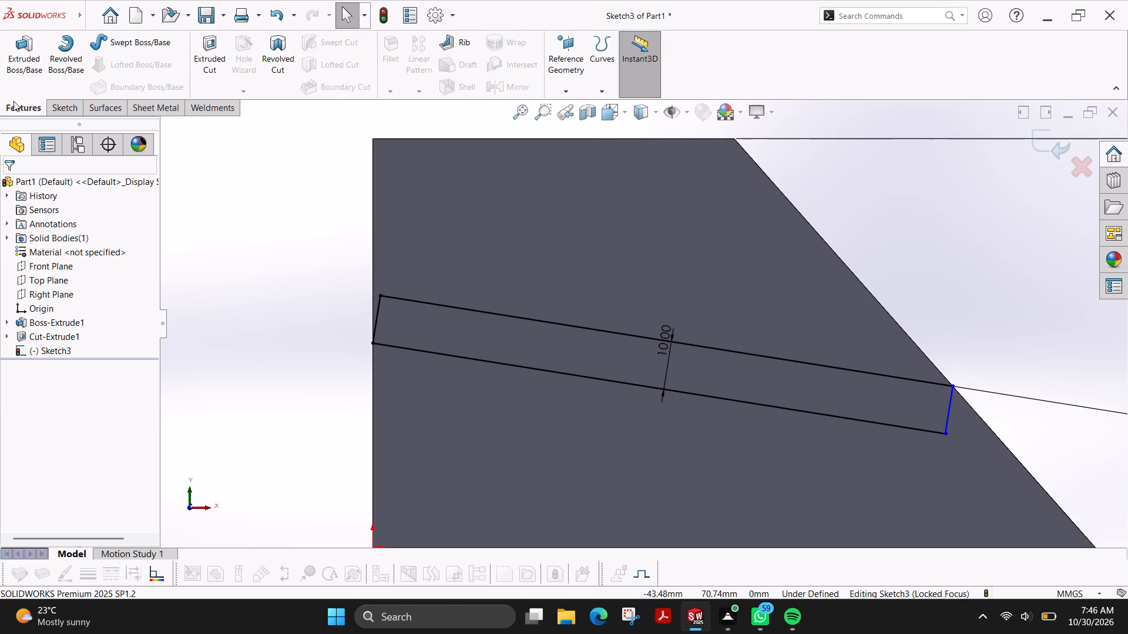
pyautogui.click(22, 56)
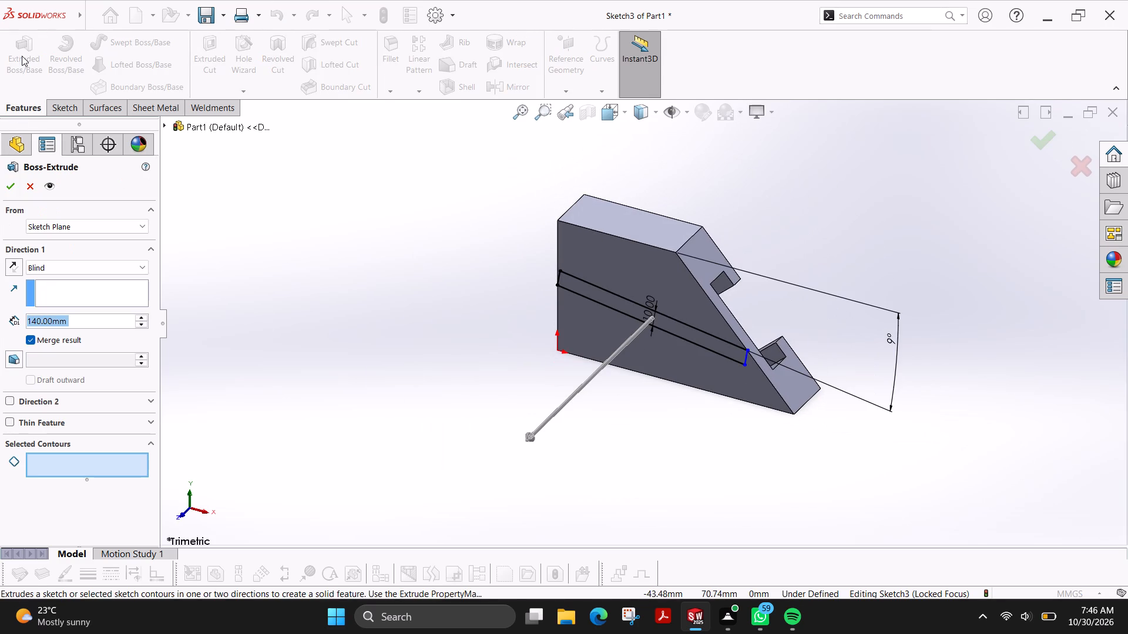
pyautogui.click(704, 338)
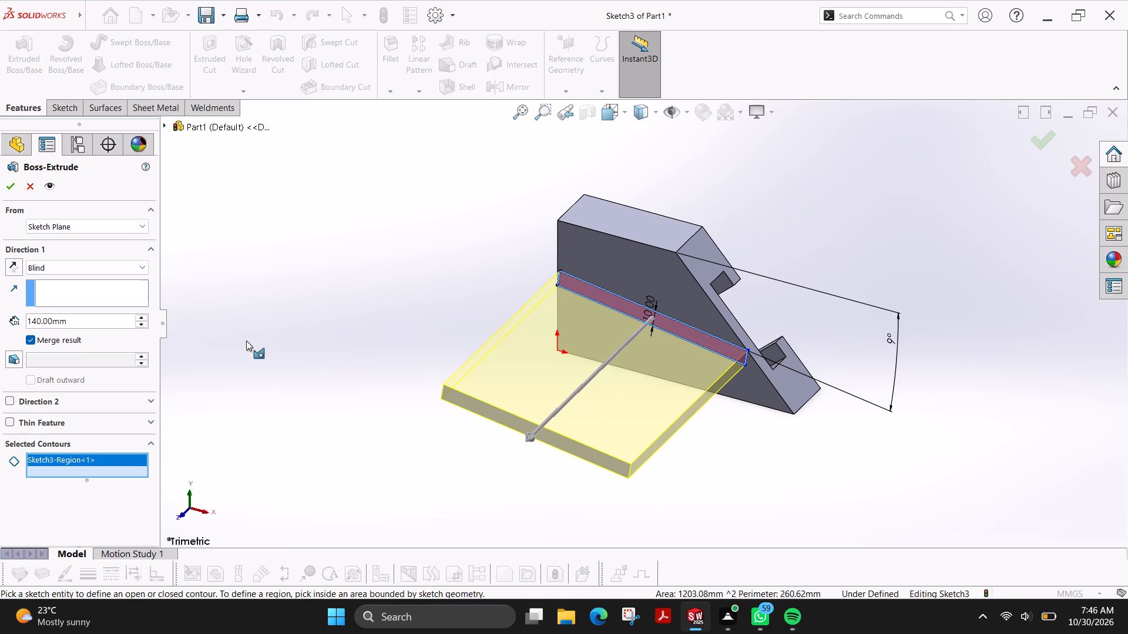
pyautogui.press('4')
pyautogui.doubleClick(95, 319)
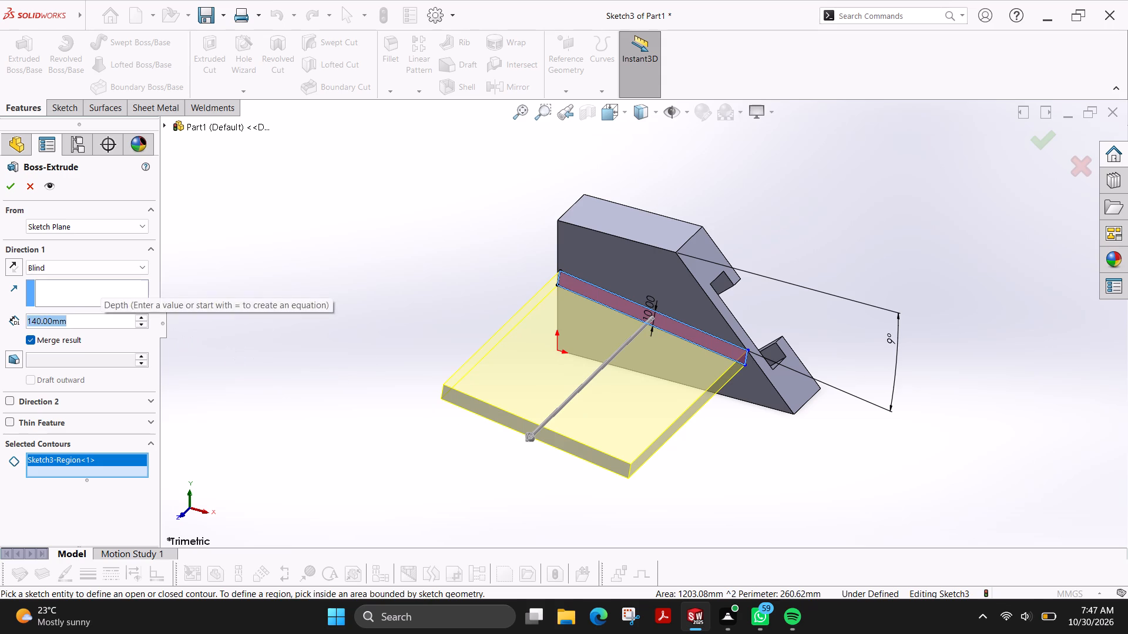
pyautogui.write('40')
pyautogui.press('Return')
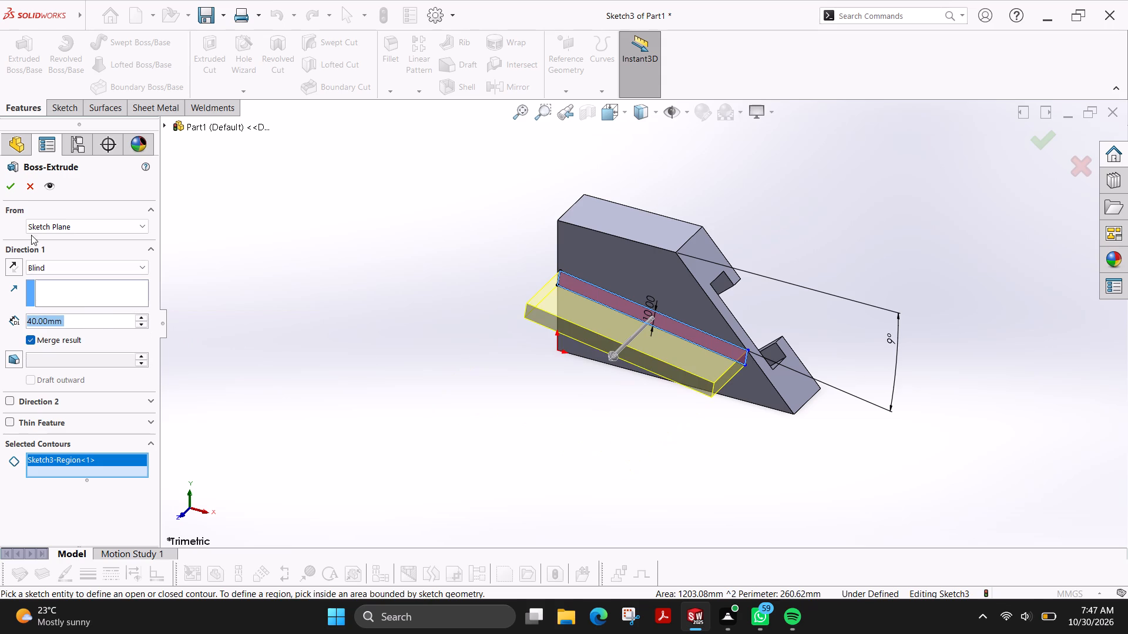
pyautogui.click(11, 193)
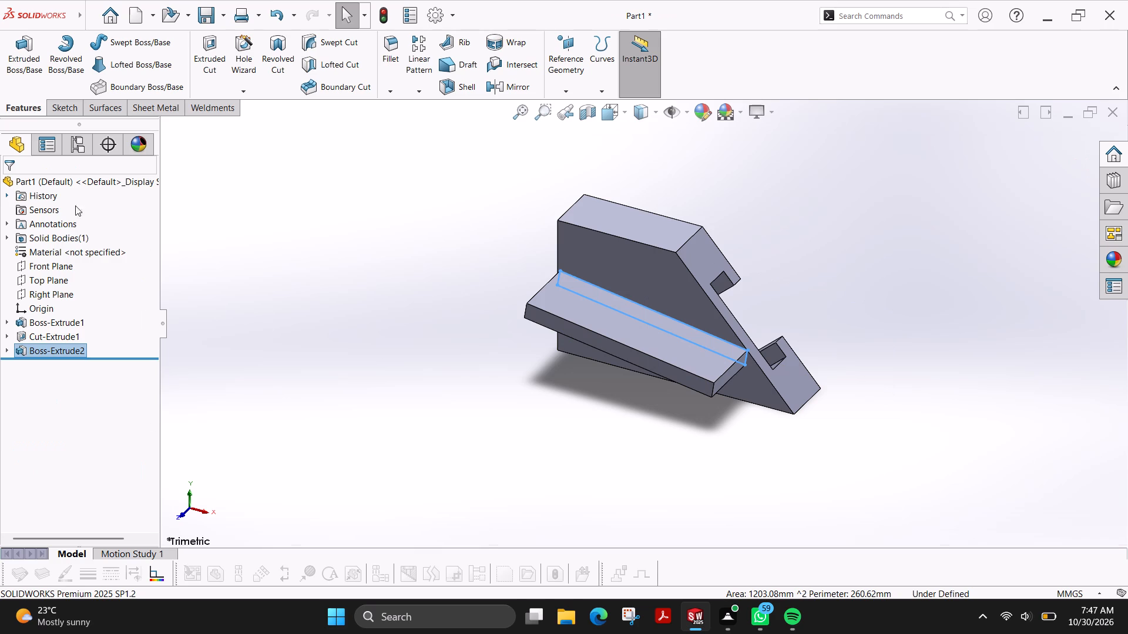
pyautogui.press('Escape')
# Start a sketch on the new plate's upper sloping face and draw a circle of about 7.9 mm radius in its left half.
pyautogui.click(623, 328)
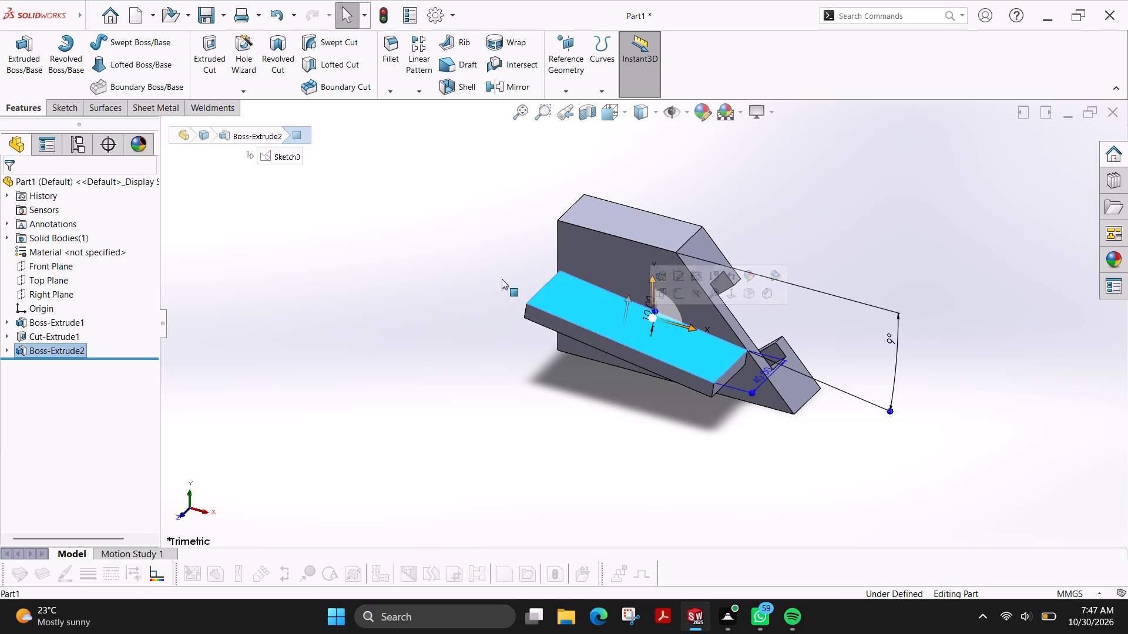
pyautogui.click(59, 106)
pyautogui.click(22, 47)
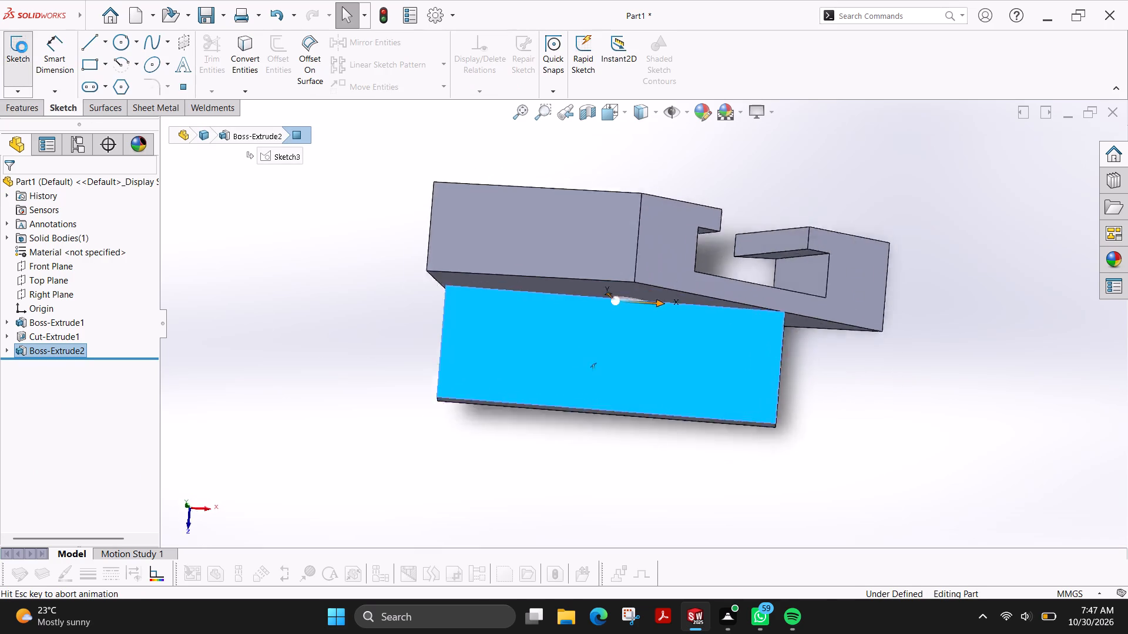
pyautogui.press('Escape')
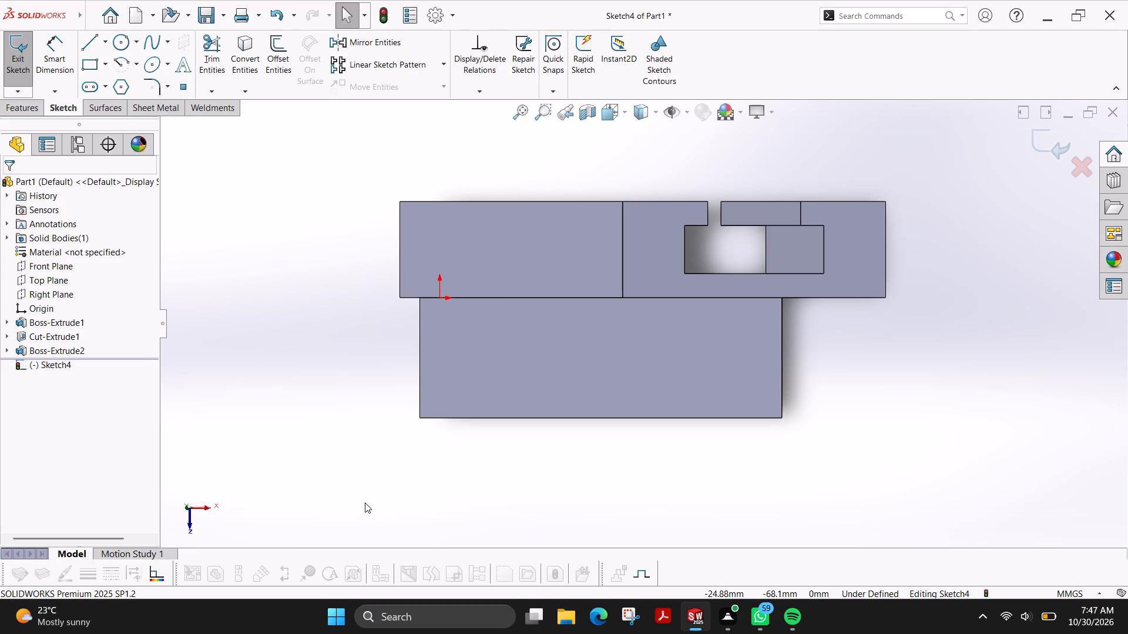
pyautogui.click(118, 41)
pyautogui.click(529, 358)
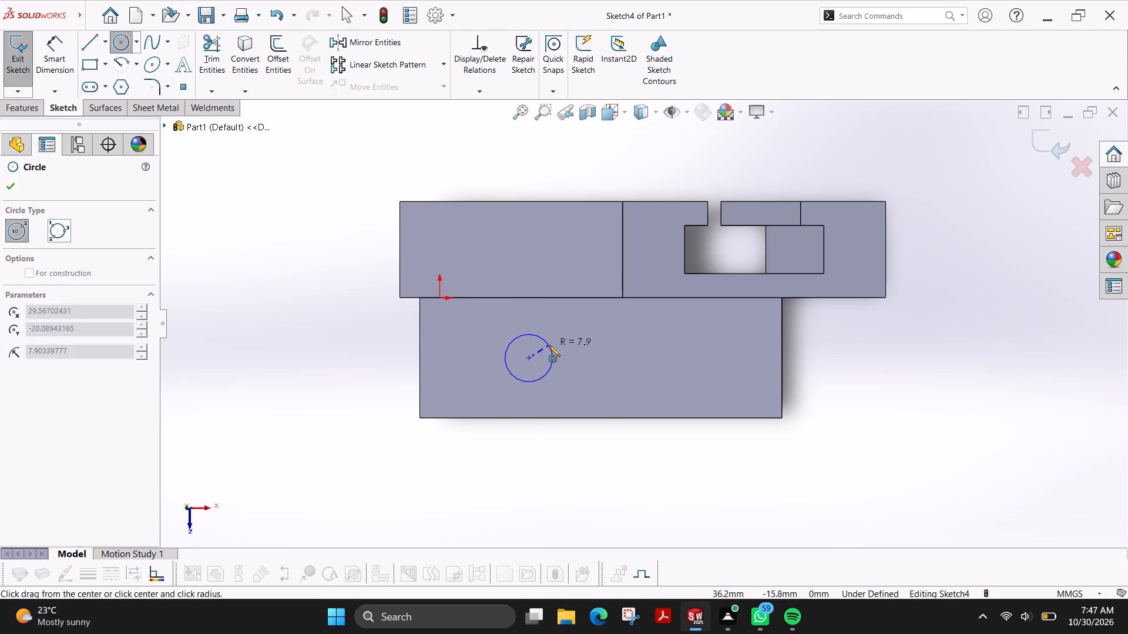
pyautogui.click(549, 345)
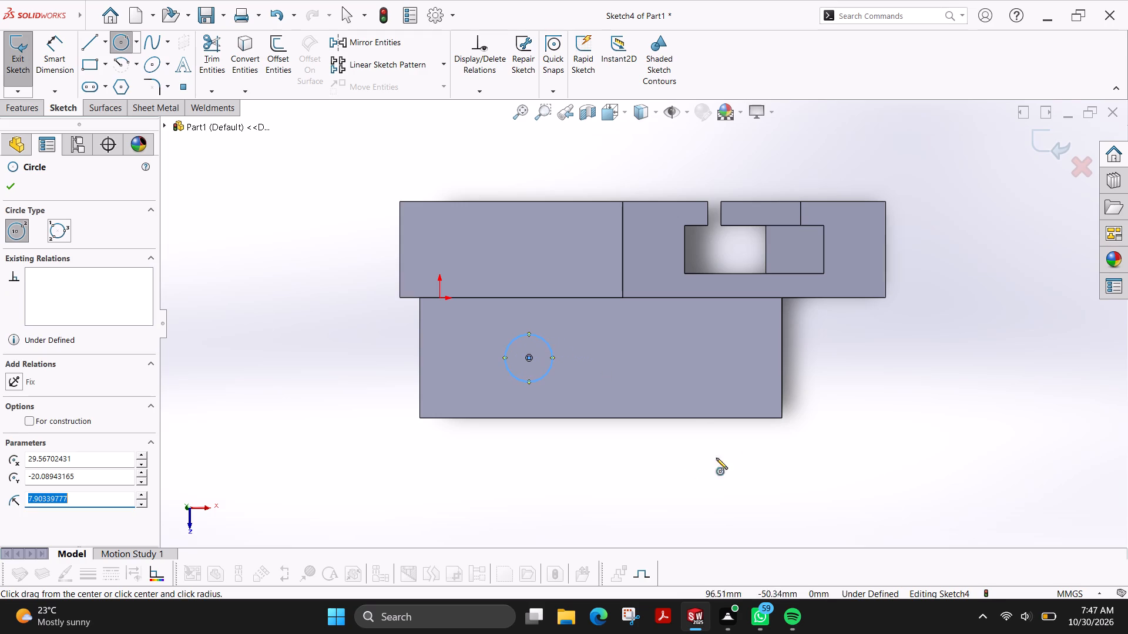
# Draw a slanted line about 54 mm long from the plate's left corner at the block, inward past the plate's outer long edge.
pyautogui.click(96, 40)
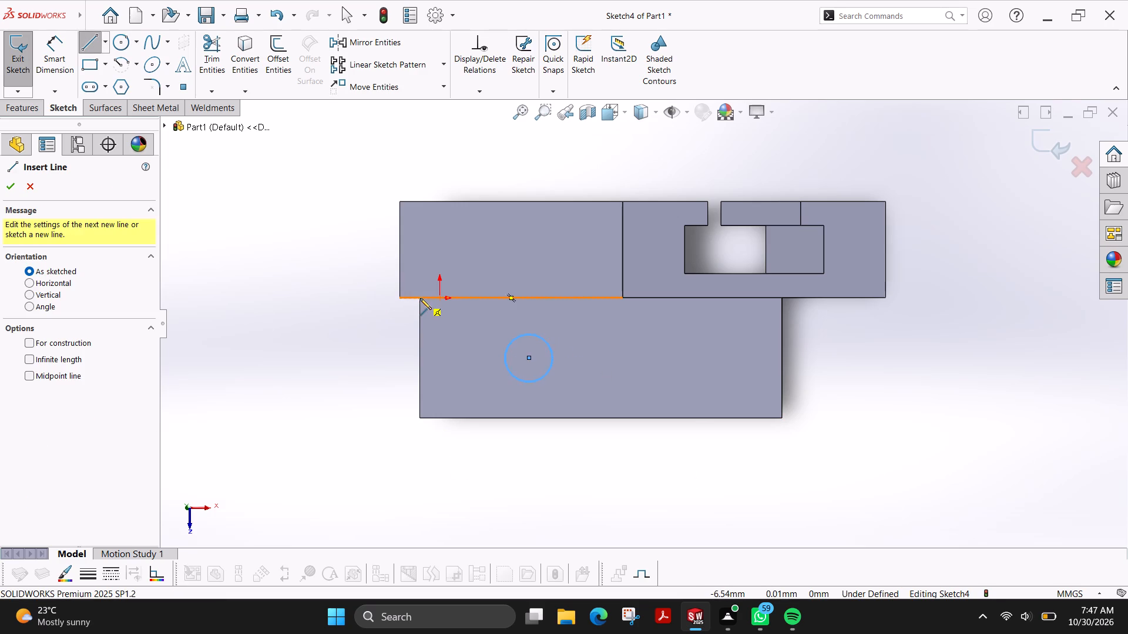
pyautogui.click(419, 301)
pyautogui.click(483, 446)
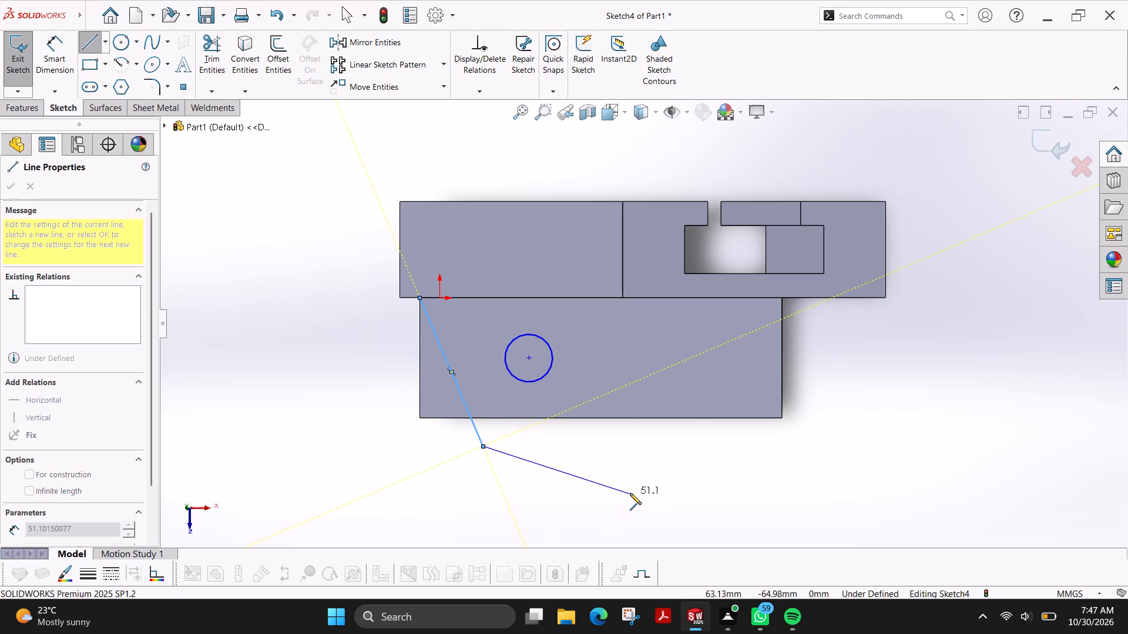
pyautogui.press('Escape')
# Draw a slanted line about 45.5 mm long from a point on the plate's right edge, inward past its outer long edge.
pyautogui.click(92, 42)
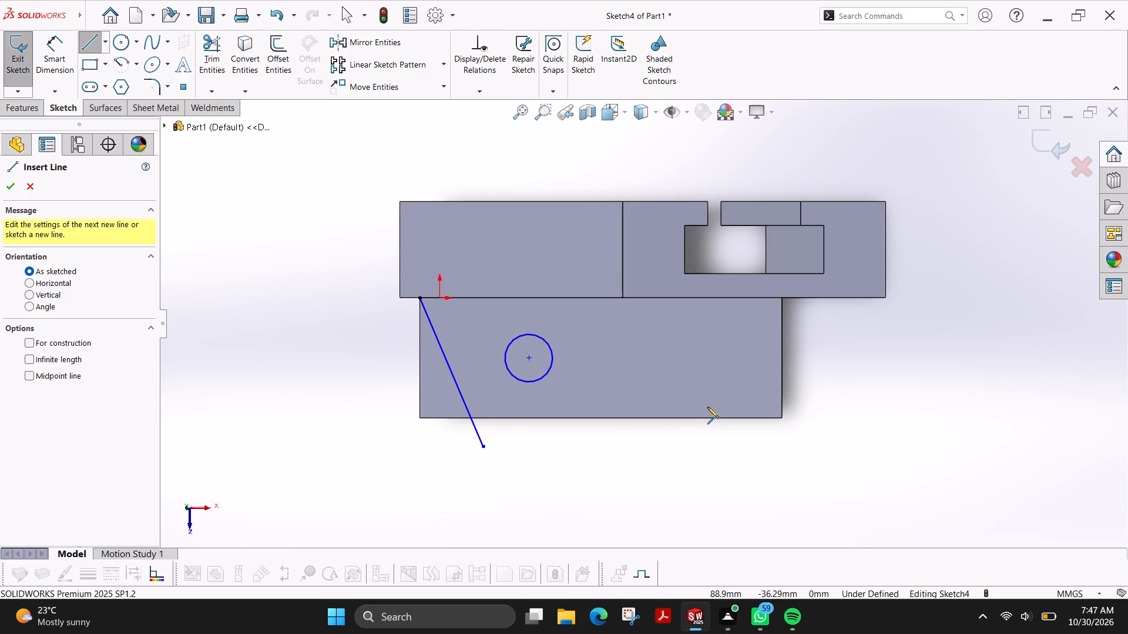
pyautogui.click(782, 333)
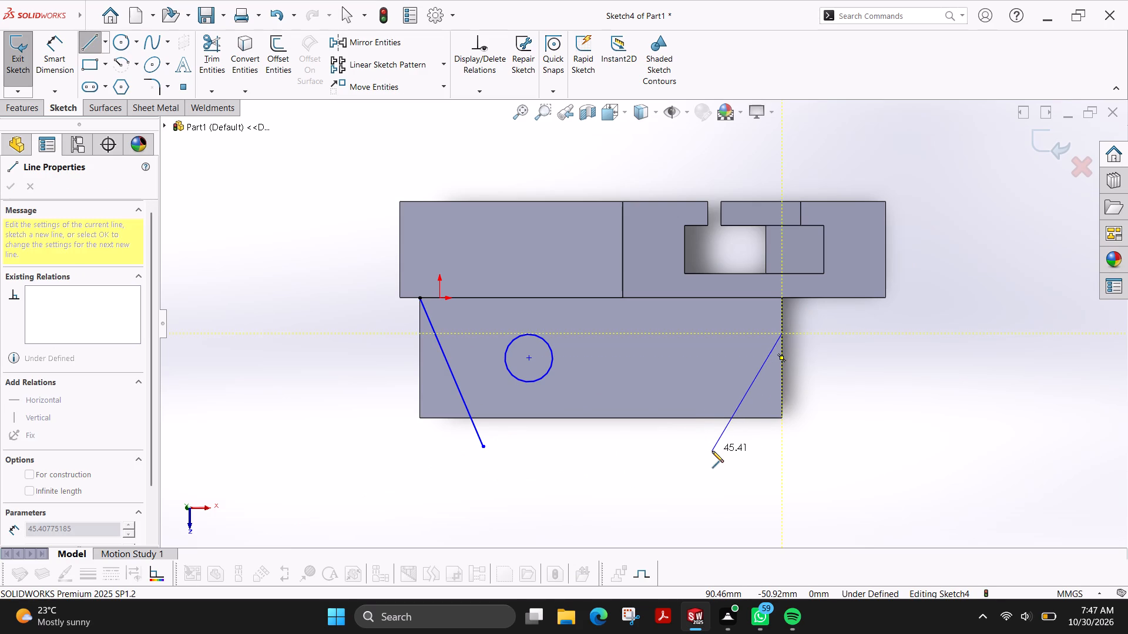
pyautogui.click(711, 451)
pyautogui.press('Escape')
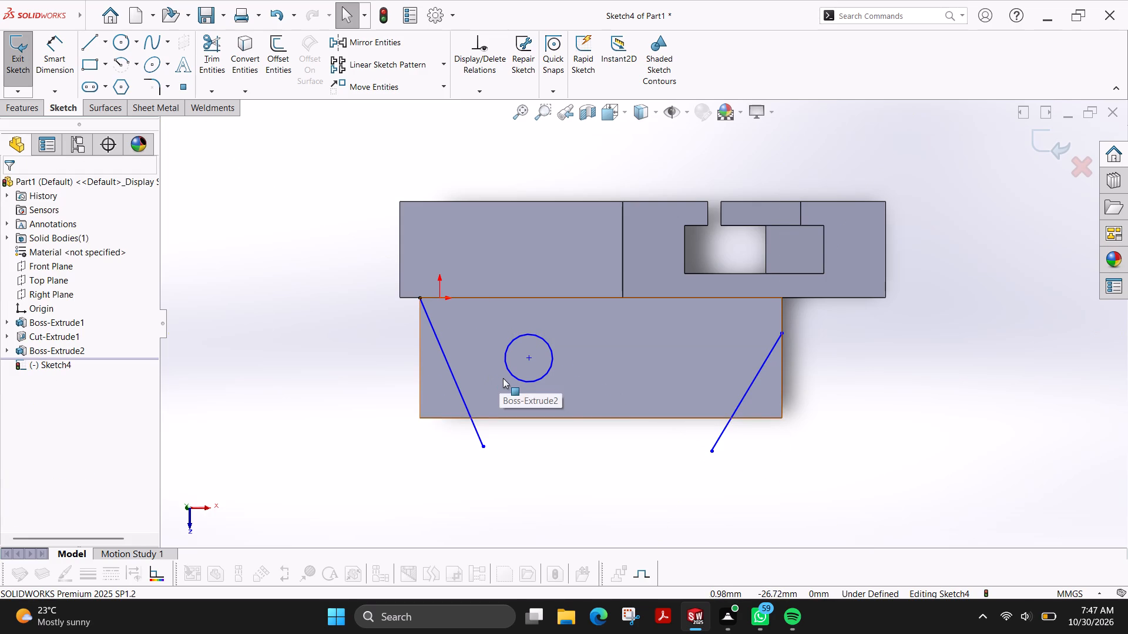
# Dimension the circle's centre 22 mm from the edge where the plate meets the block.
pyautogui.click(58, 67)
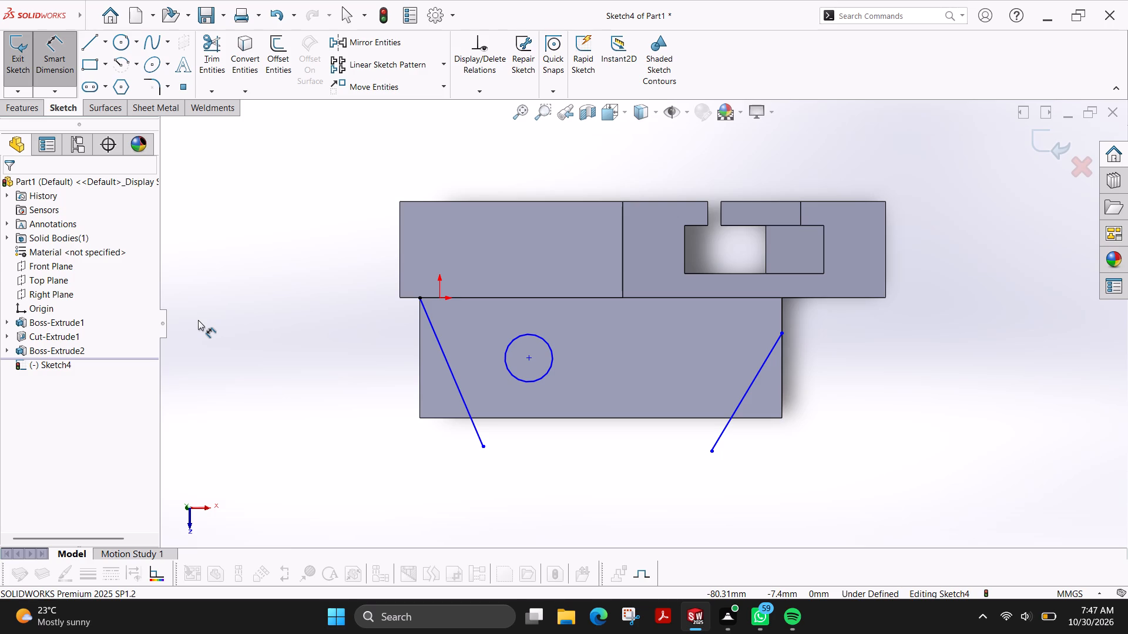
pyautogui.click(526, 359)
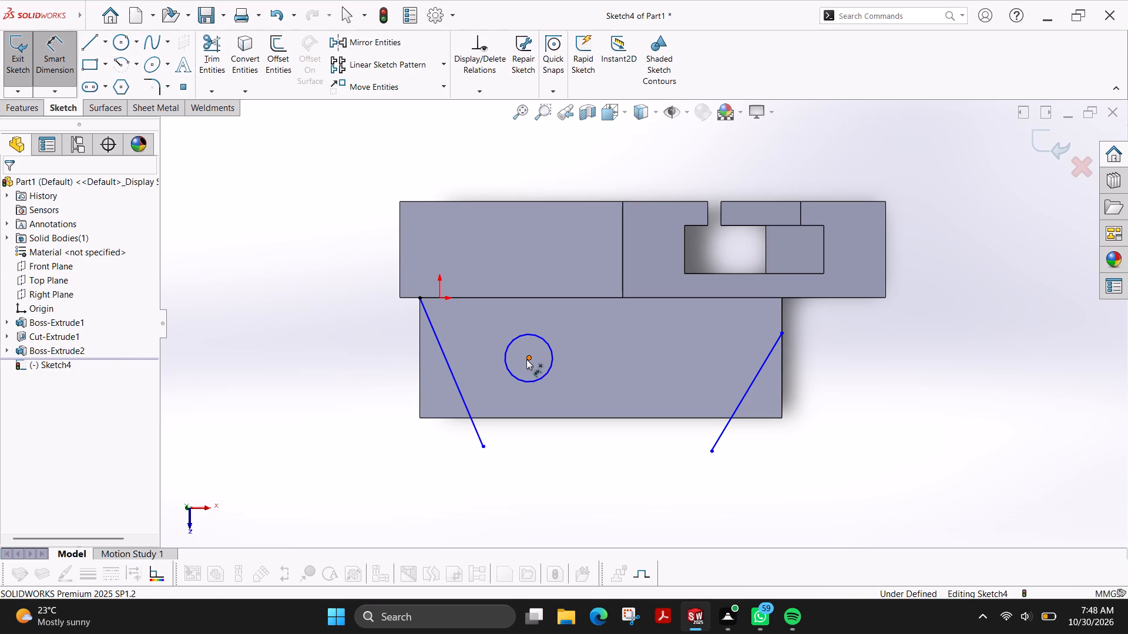
pyautogui.click(495, 297)
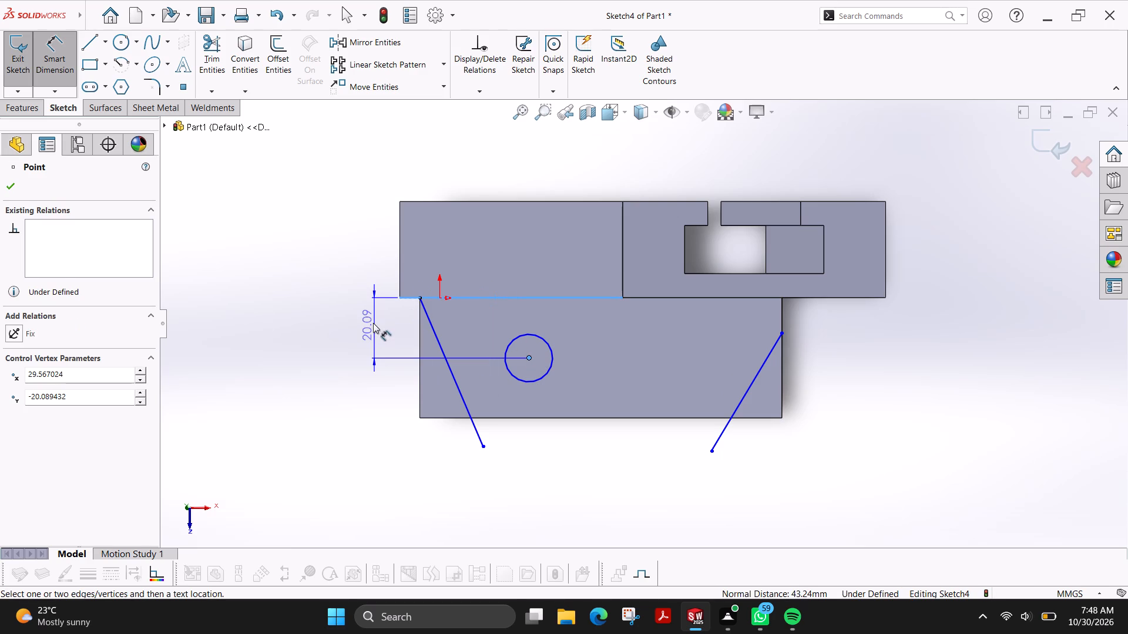
pyautogui.click(369, 329)
pyautogui.write('22')
pyautogui.press('Return')
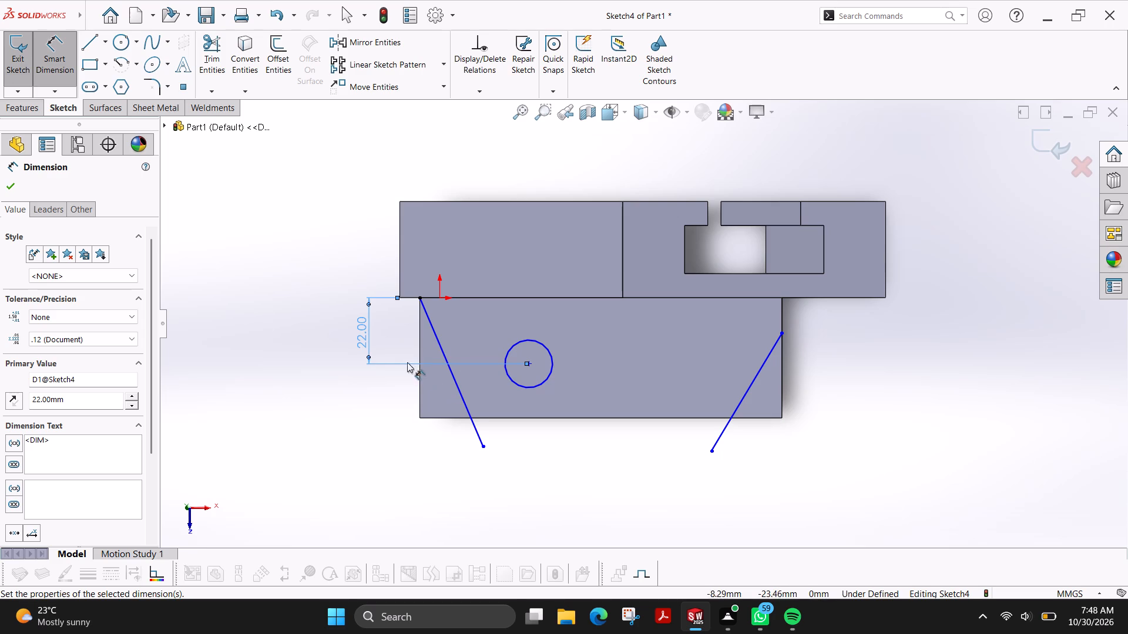
# Dimension the angle between the left slanted line and the plate's left edge as 30 degrees.
pyautogui.click(465, 406)
pyautogui.click(419, 405)
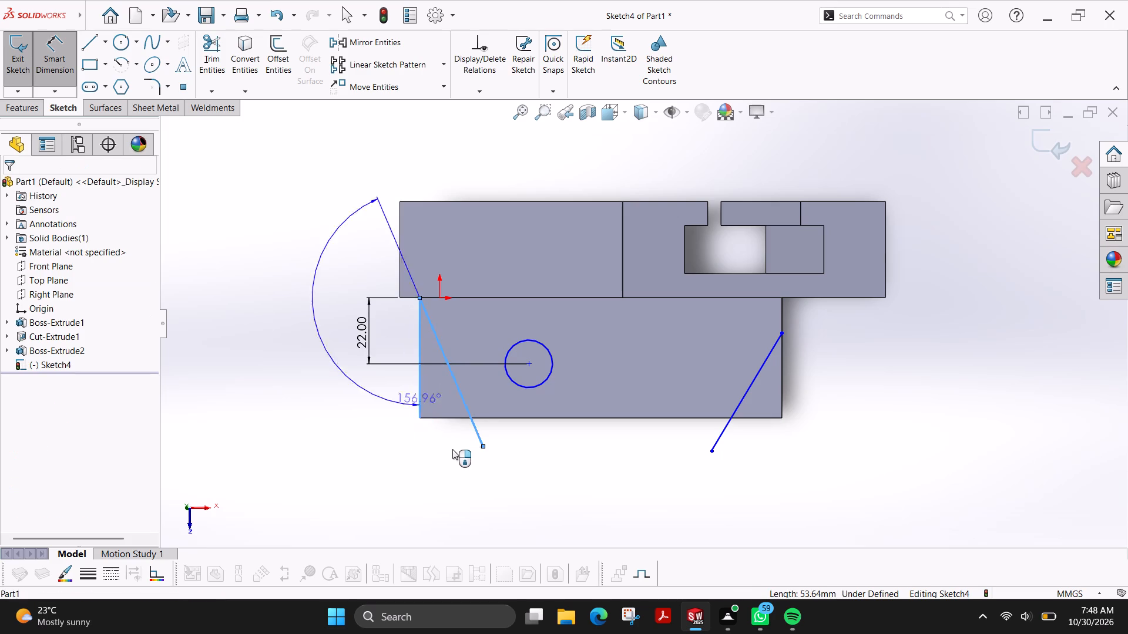
pyautogui.click(457, 452)
pyautogui.write('30')
pyautogui.press('Return')
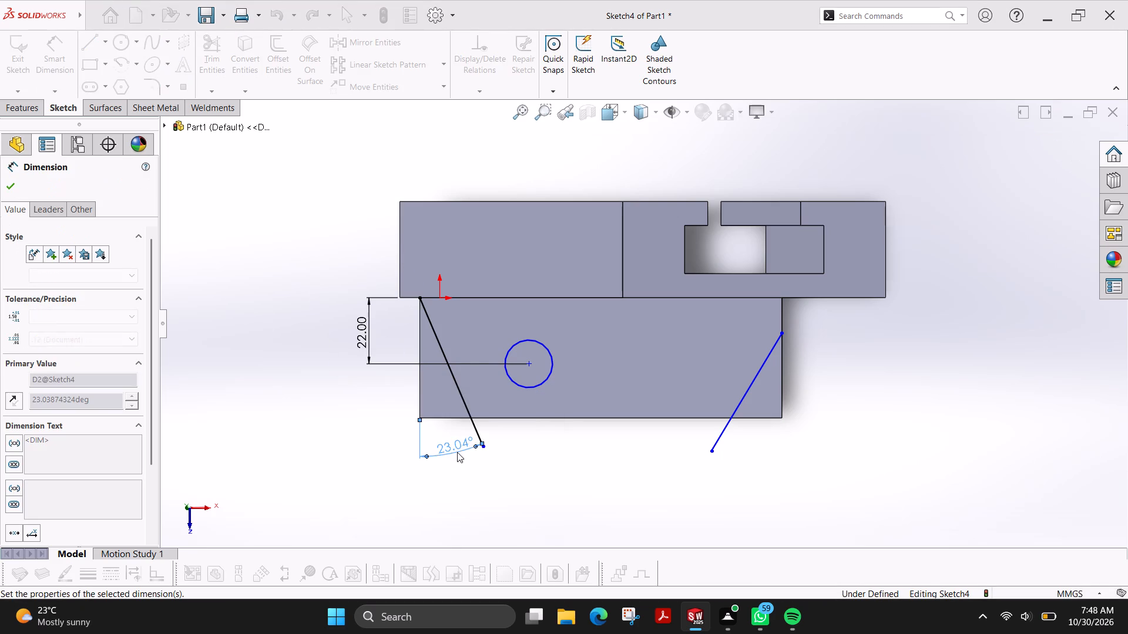
# Dimension the angle between the right slanted line and the plate's right edge as 45 degrees.
pyautogui.click(781, 396)
pyautogui.click(723, 434)
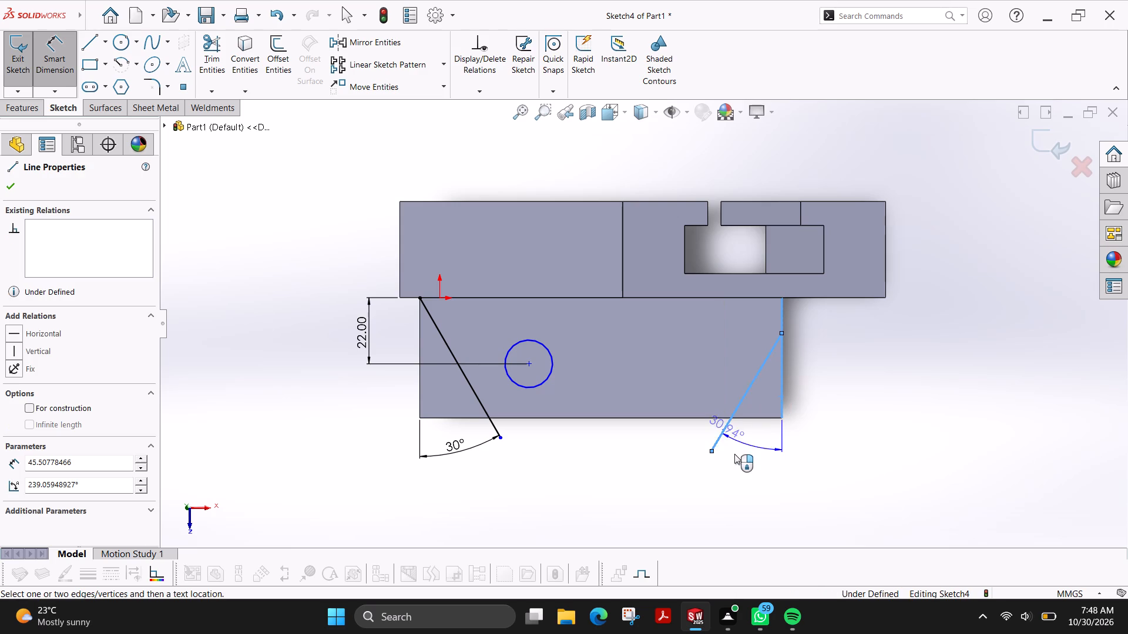
pyautogui.click(743, 456)
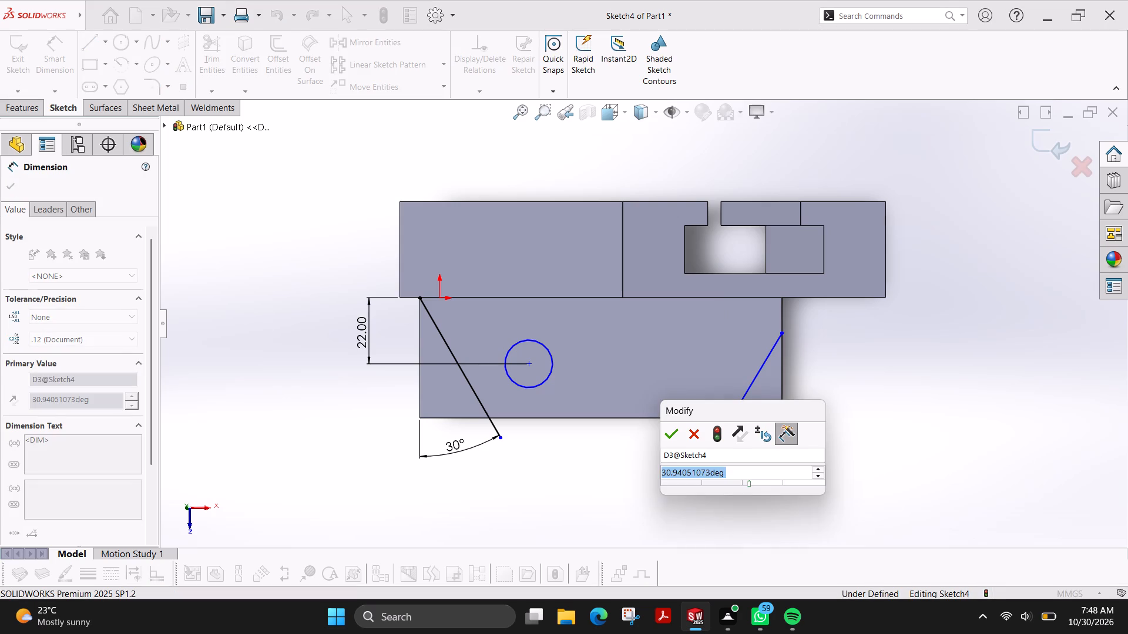
pyautogui.write('45')
pyautogui.press('Return')
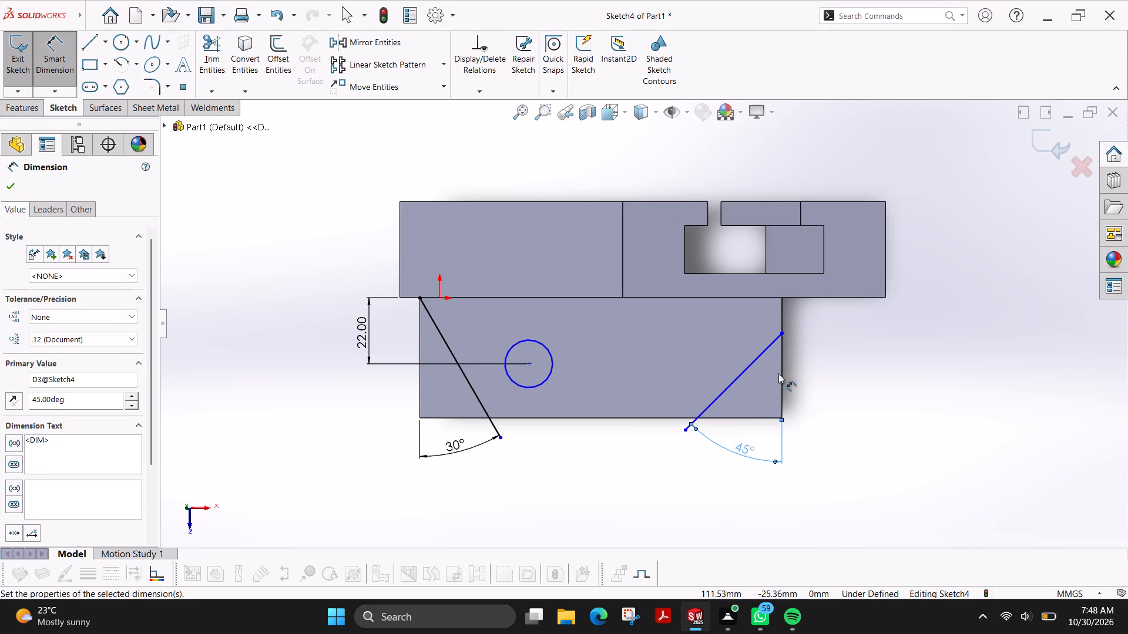
# Dimension the right slanted line's upper endpoint 25 mm from the plate's outer long edge.
pyautogui.click(783, 333)
pyautogui.click(741, 419)
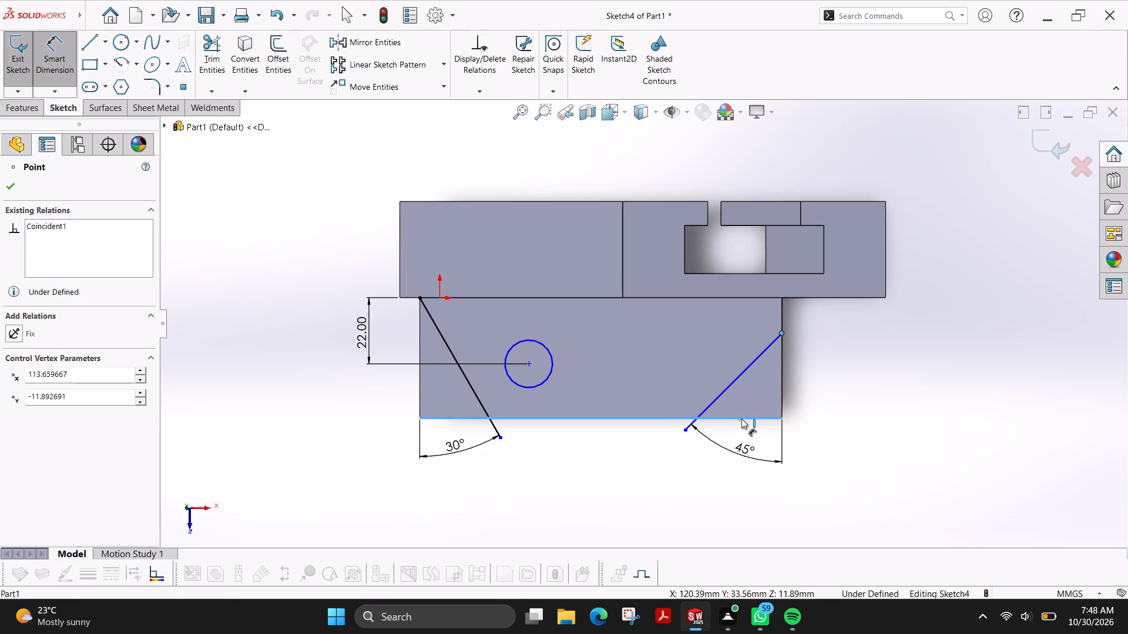
pyautogui.click(819, 381)
pyautogui.write('25')
pyautogui.press('Return')
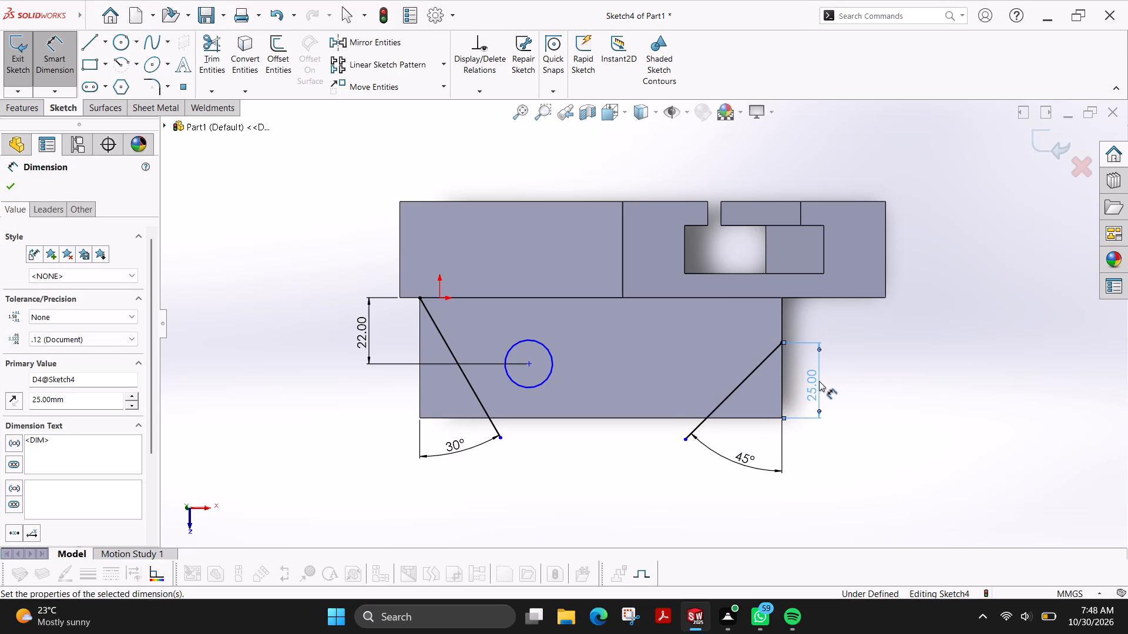
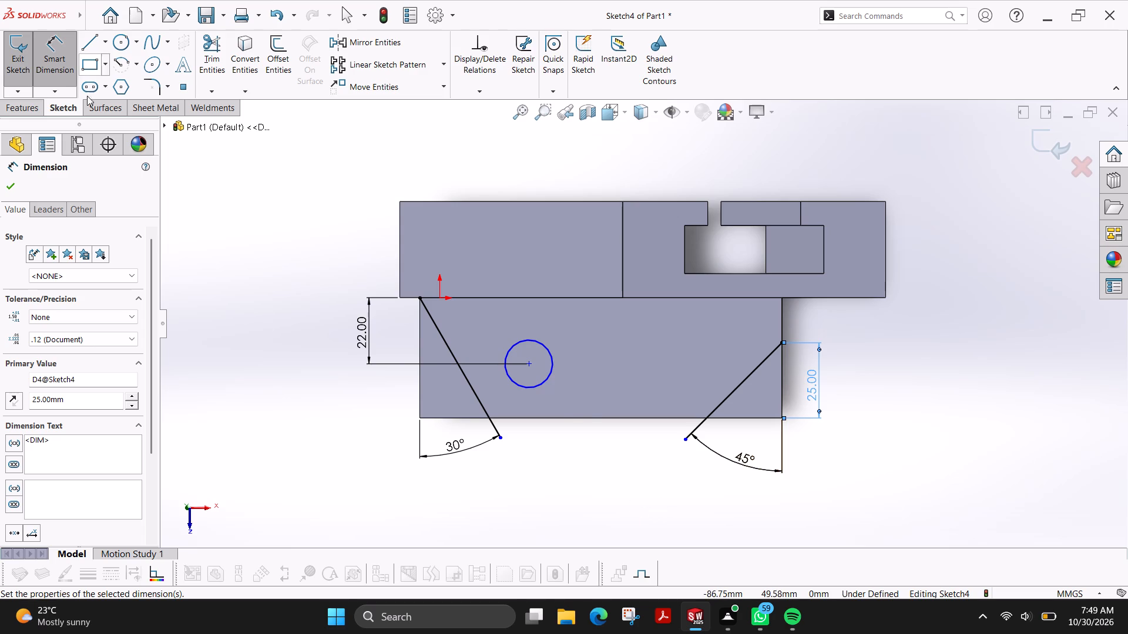
# Dimension the circle's centre 50 mm from the plate's left edge.
pyautogui.click(529, 366)
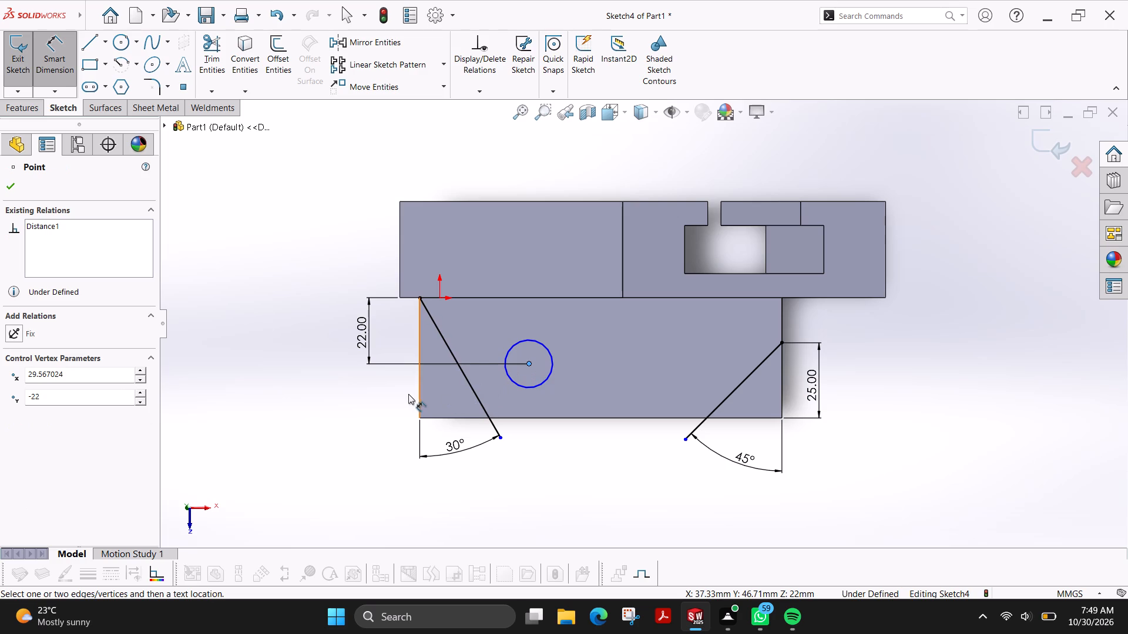
pyautogui.click(419, 392)
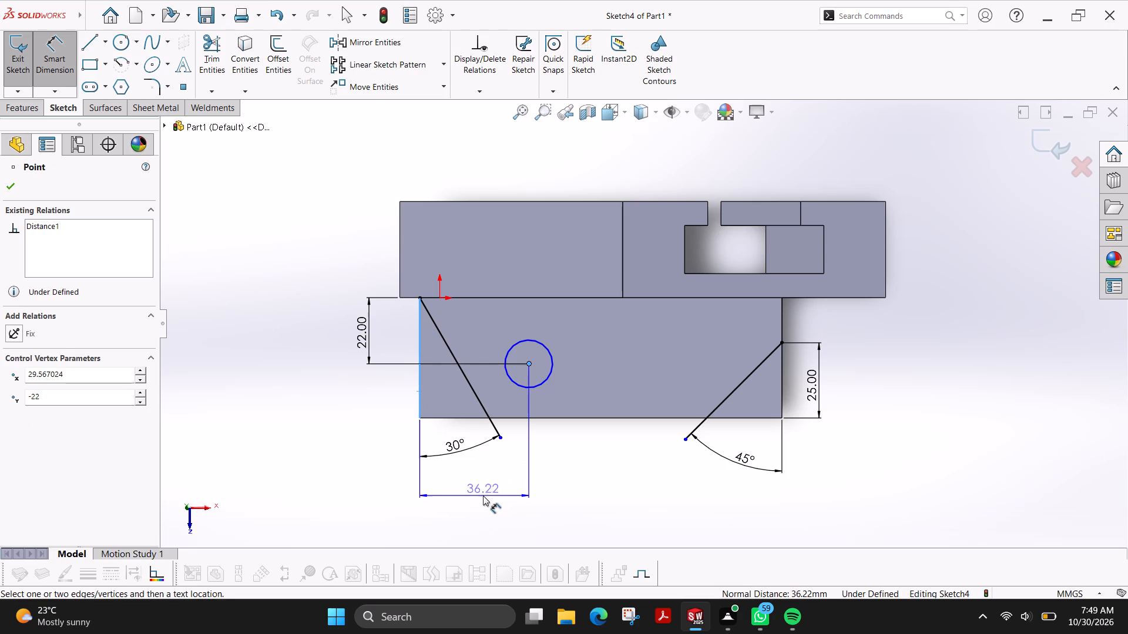
pyautogui.click(483, 495)
pyautogui.write('50')
pyautogui.press('Return')
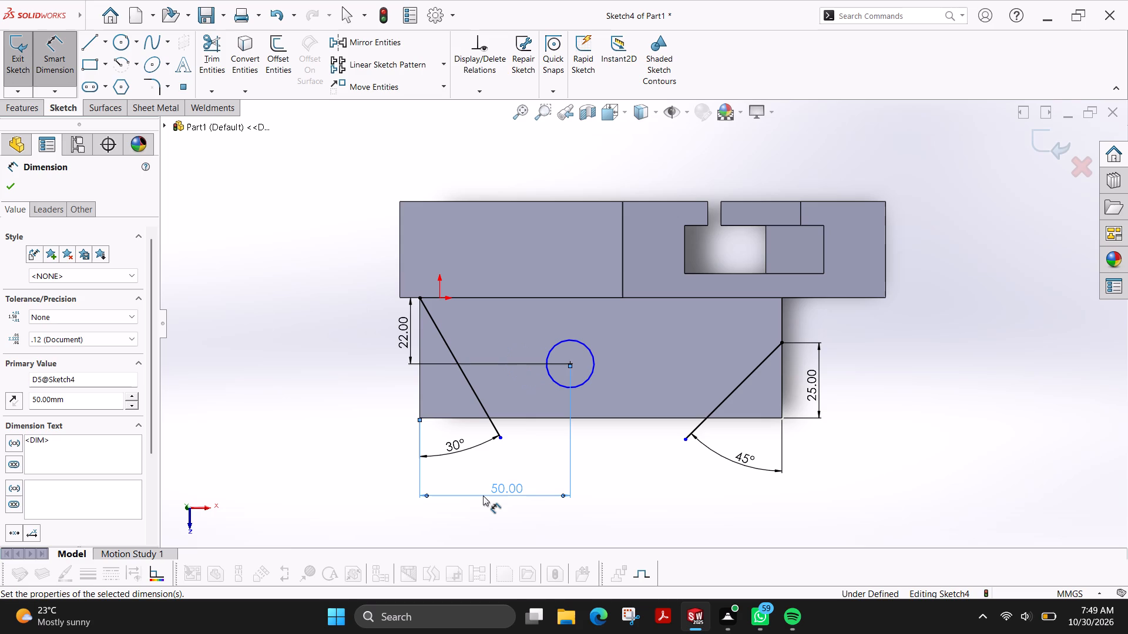
# Move the circle's 22 mm dimension farther outward from the plate's left edge.
pyautogui.moveTo(407, 342); pyautogui.dragTo(378, 350)
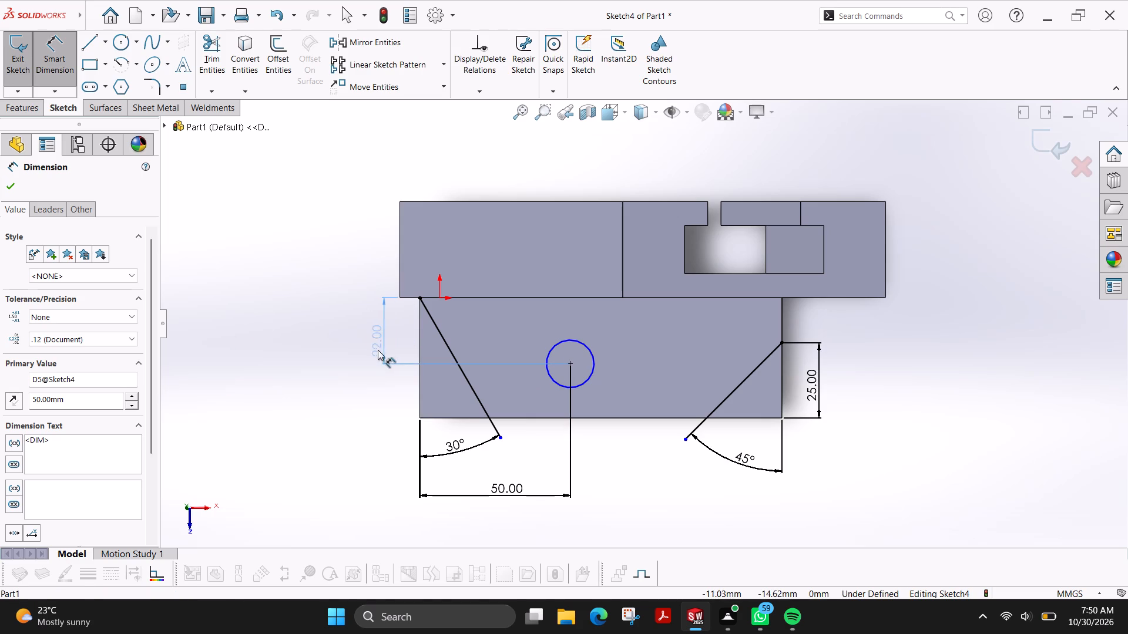
pyautogui.moveTo(378, 350); pyautogui.dragTo(349, 350)
pyautogui.click(4, 193)
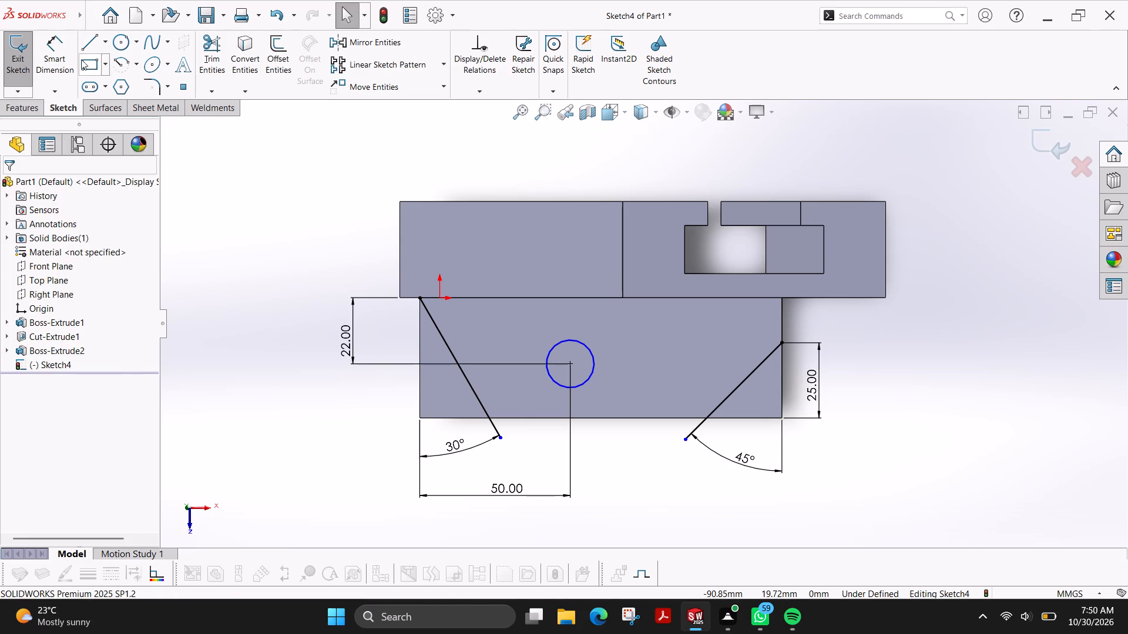
# Close the left corner triangle with a vertical line about 46 mm long and a horizontal line to the slanted line's lower endpoint.
pyautogui.click(82, 48)
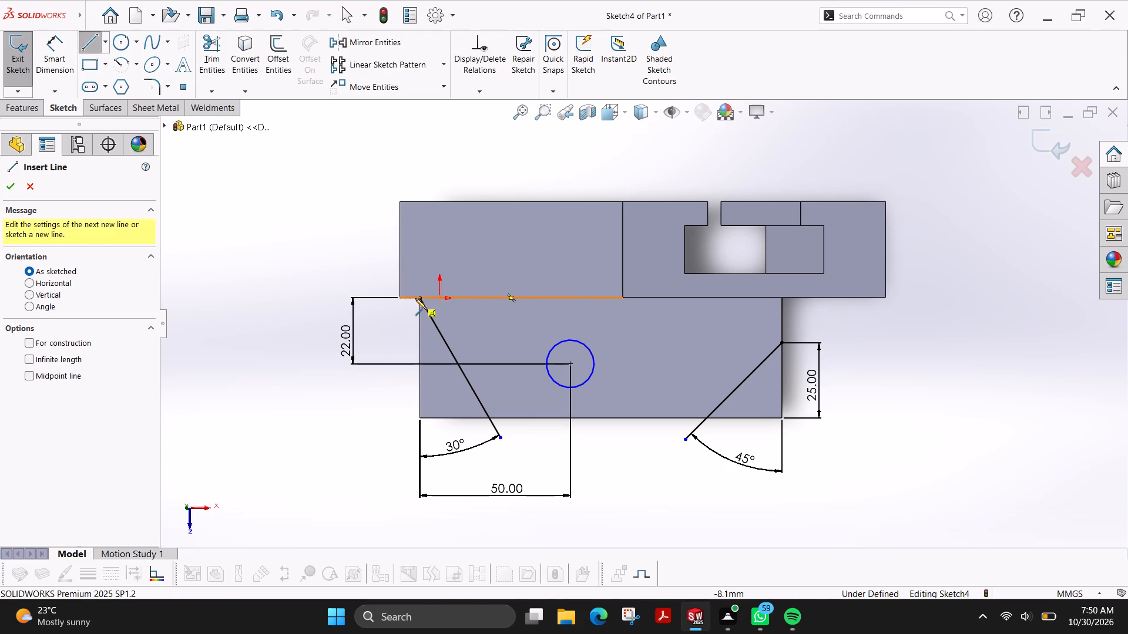
pyautogui.click(419, 298)
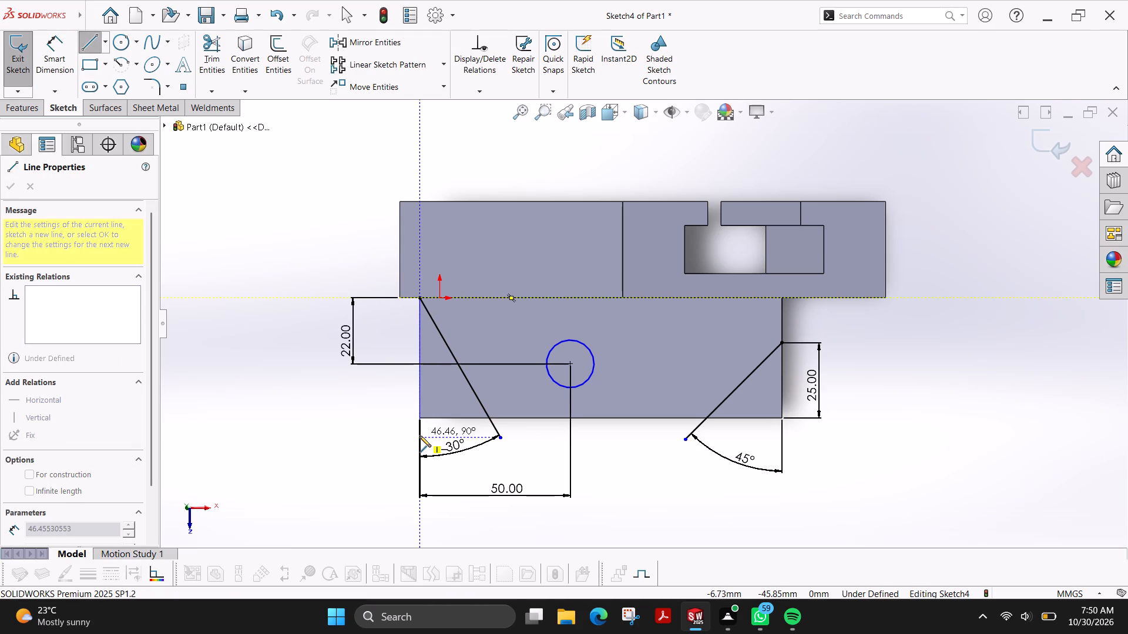
pyautogui.click(419, 436)
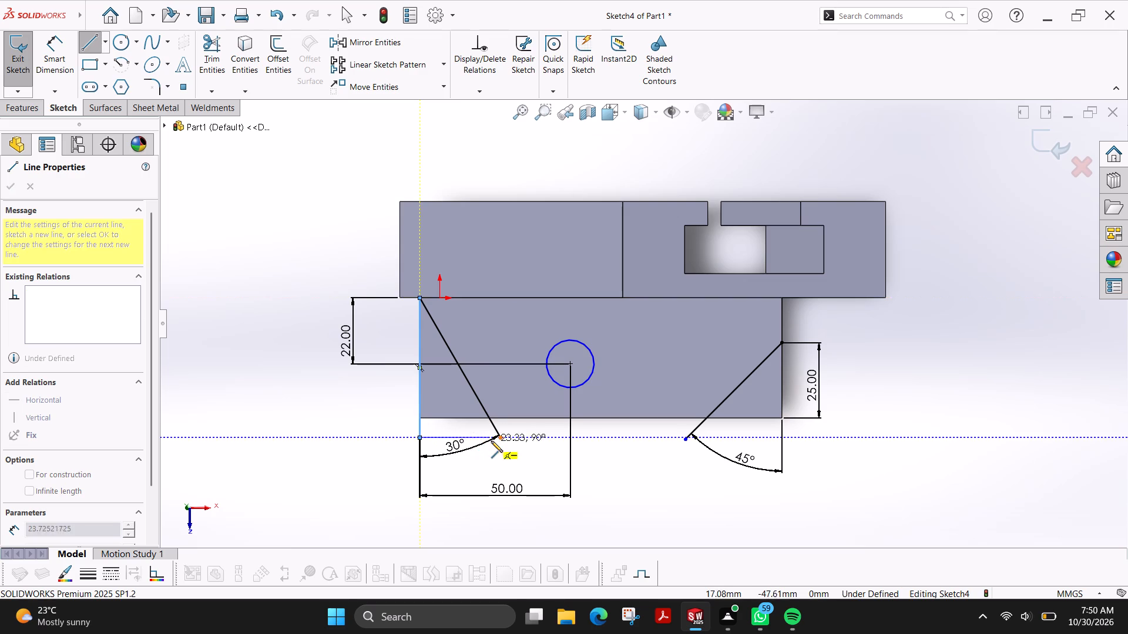
pyautogui.click(499, 439)
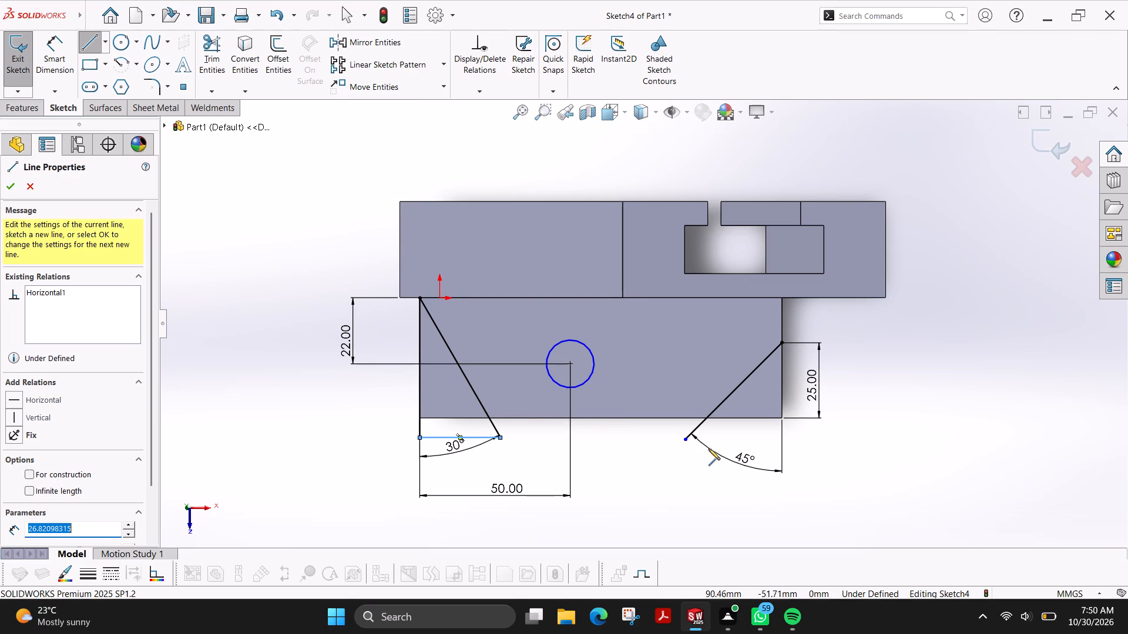
# Close the right corner triangle with a horizontal line about 56 mm long and a line about 40 mm long to the slanted line's upper endpoint.
pyautogui.click(685, 441)
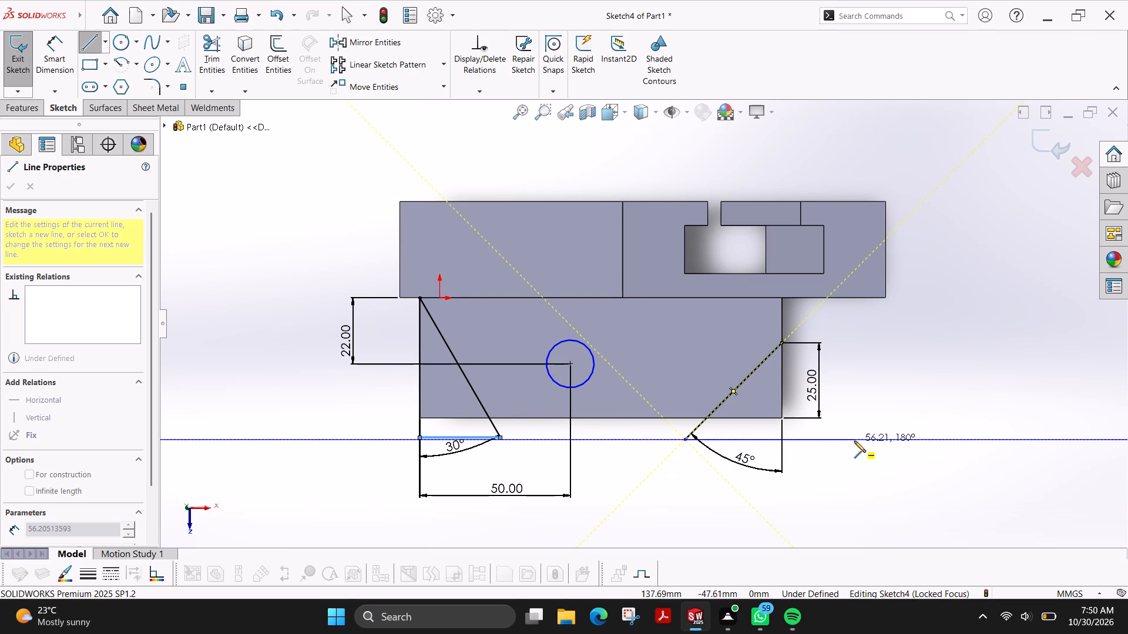
pyautogui.click(855, 441)
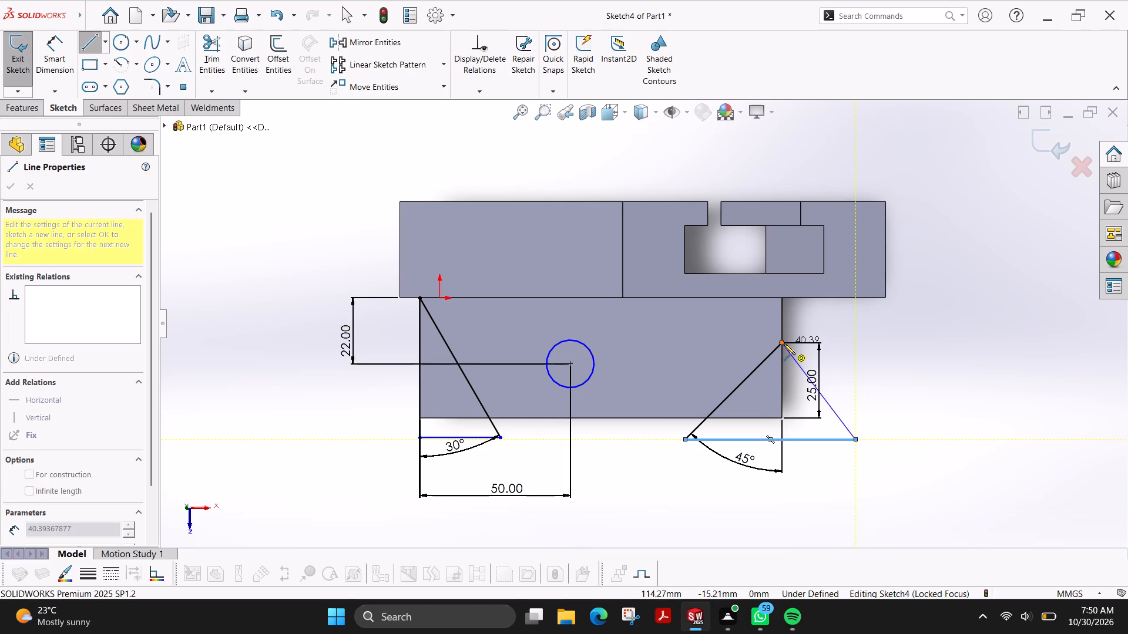
pyautogui.click(784, 343)
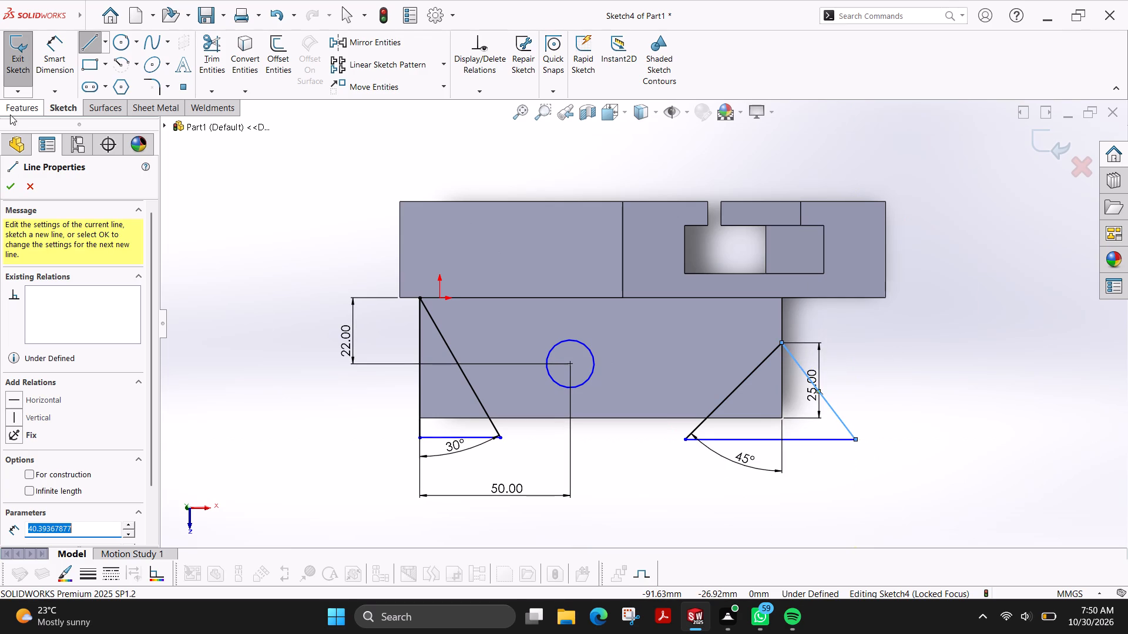
# Dimension the circle's diameter as 20 mm.
pyautogui.click(10, 114)
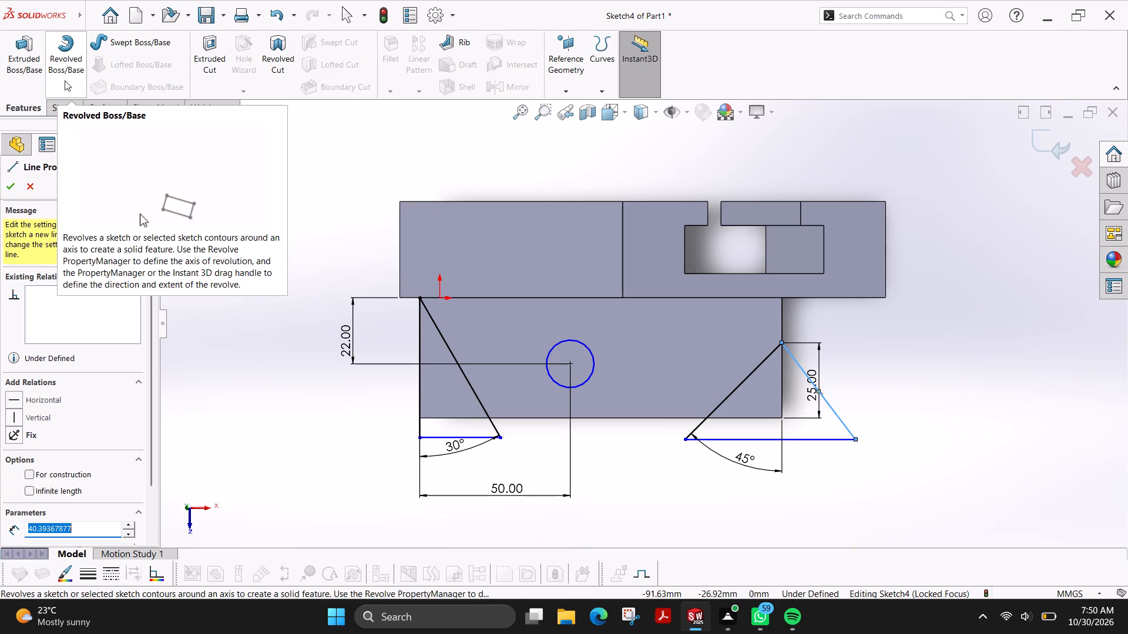
pyautogui.click(58, 105)
pyautogui.click(54, 68)
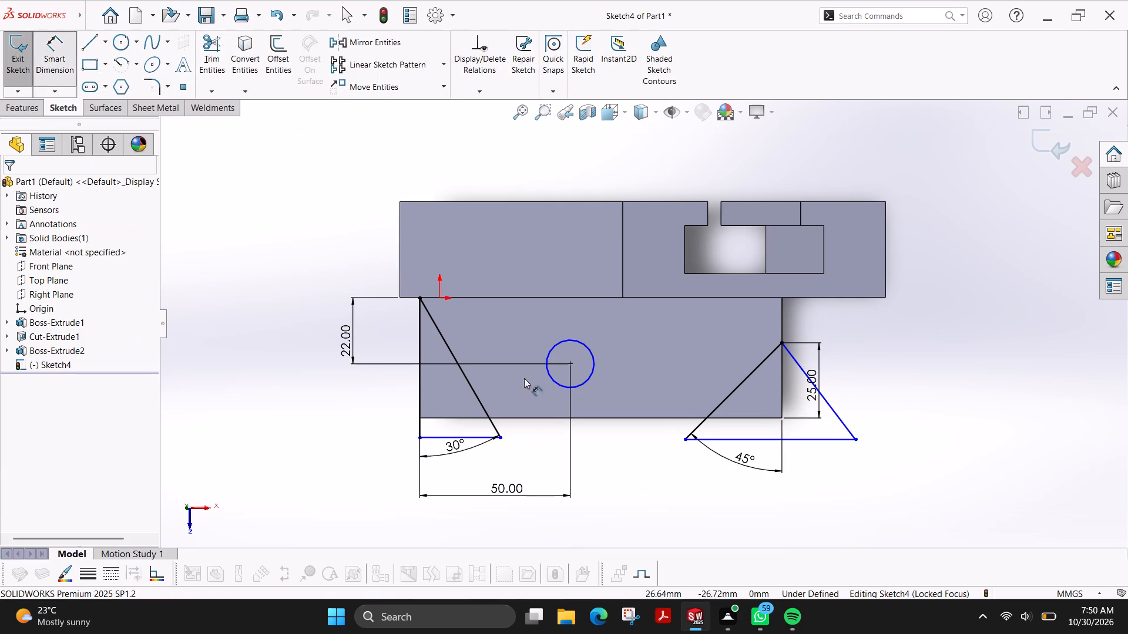
pyautogui.click(589, 379)
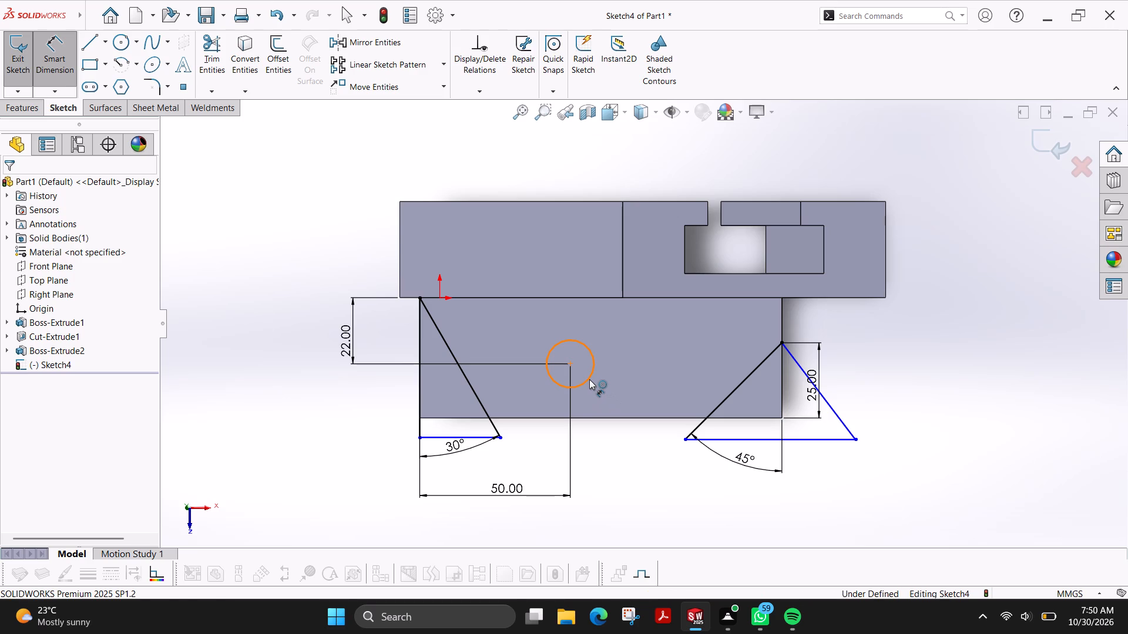
pyautogui.click(614, 467)
pyautogui.write('20')
pyautogui.press('Return')
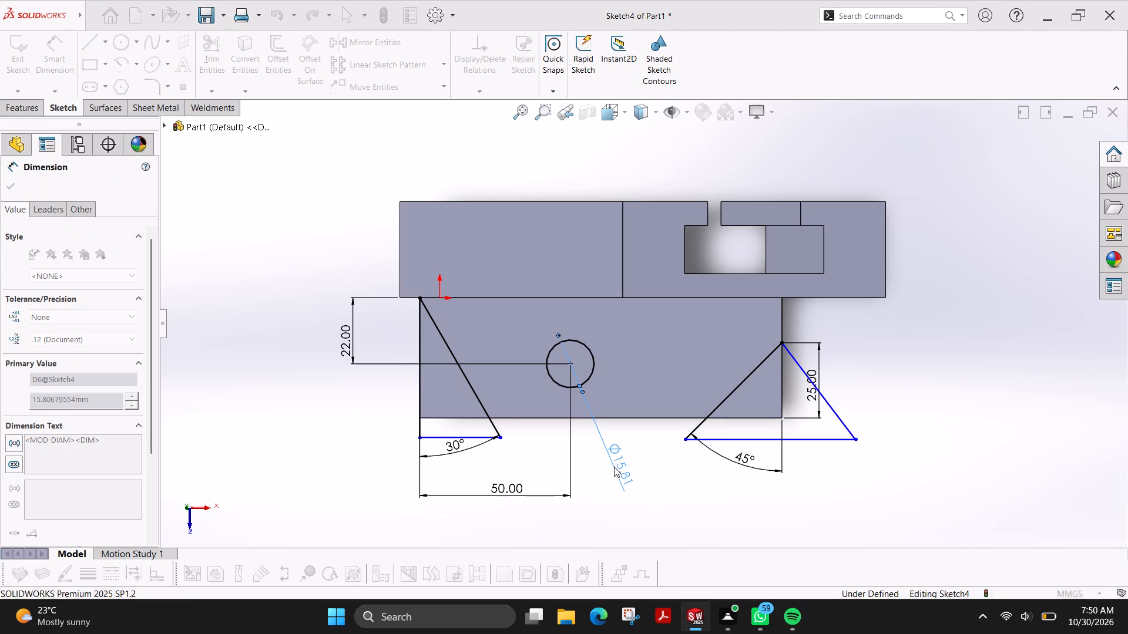
# Cut-extrude the two corner triangles and the circle through the plate with a blind depth of 40 mm.
pyautogui.click(16, 102)
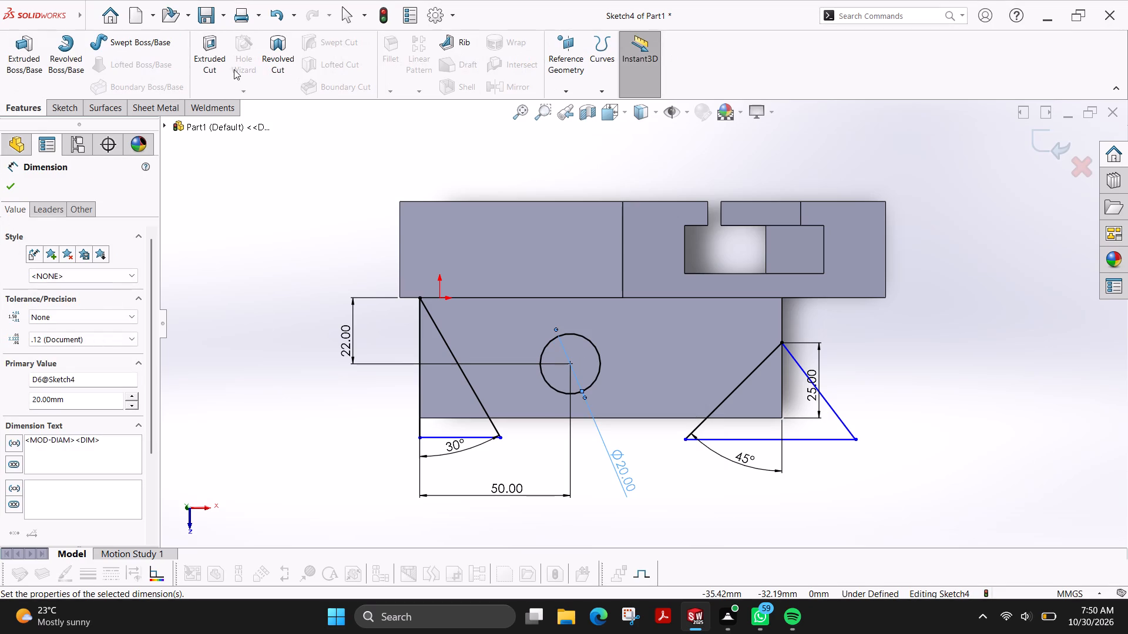
pyautogui.click(206, 61)
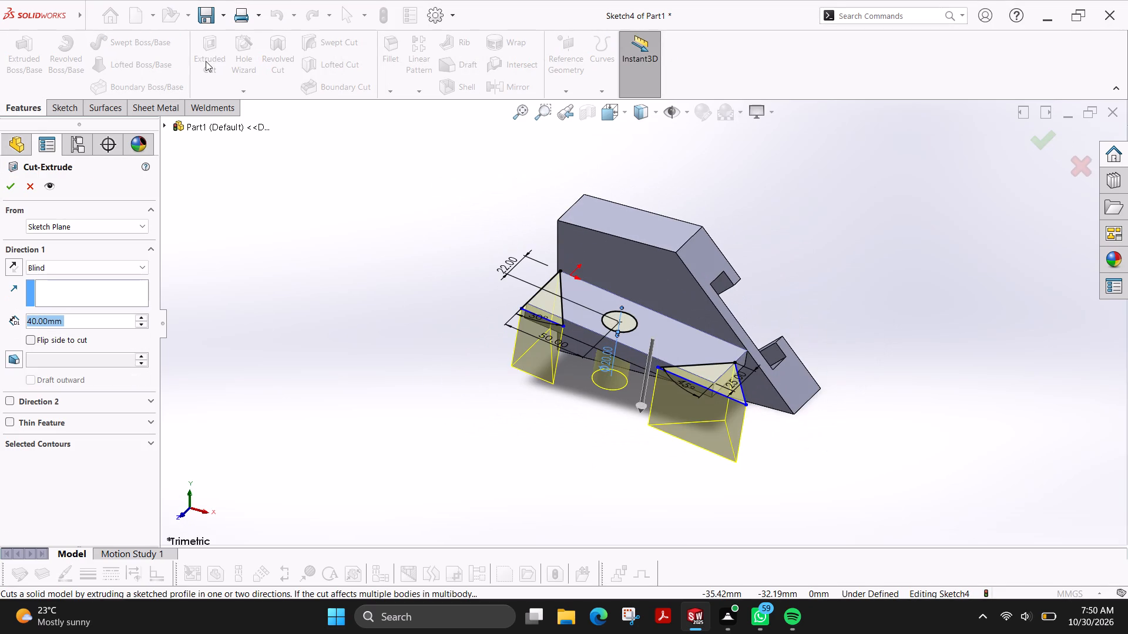
pyautogui.click(10, 184)
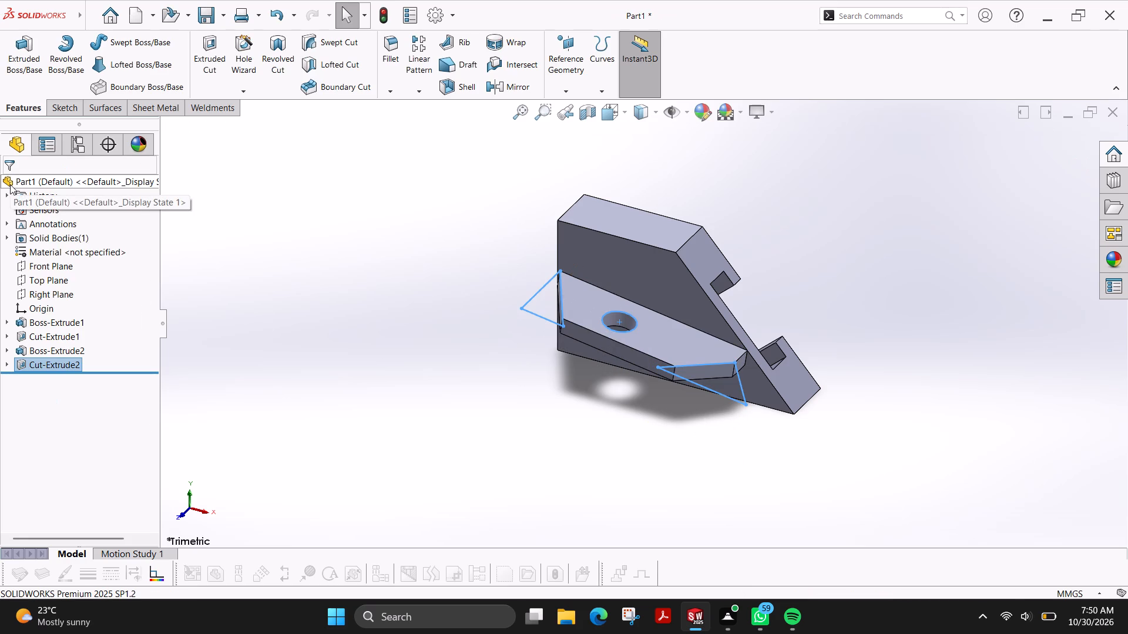
pyautogui.press('Escape')
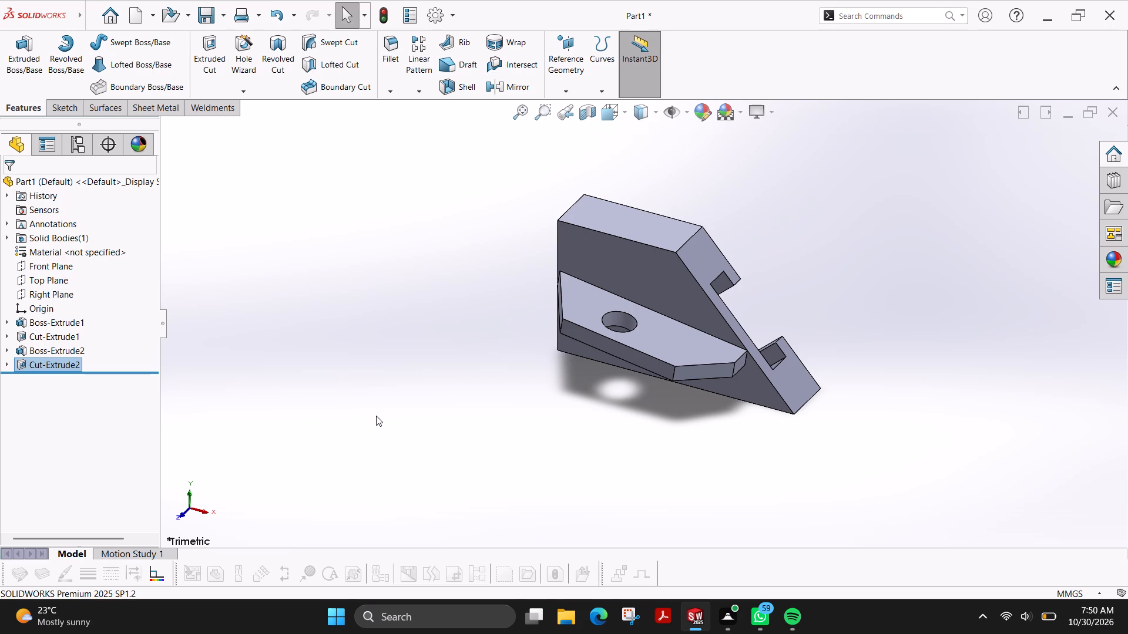
# Save the part as fujiPart127 in the solidworks folder inside the Desktop's fuji drawing file folder.
pyautogui.hotkey('ctrl', 's')
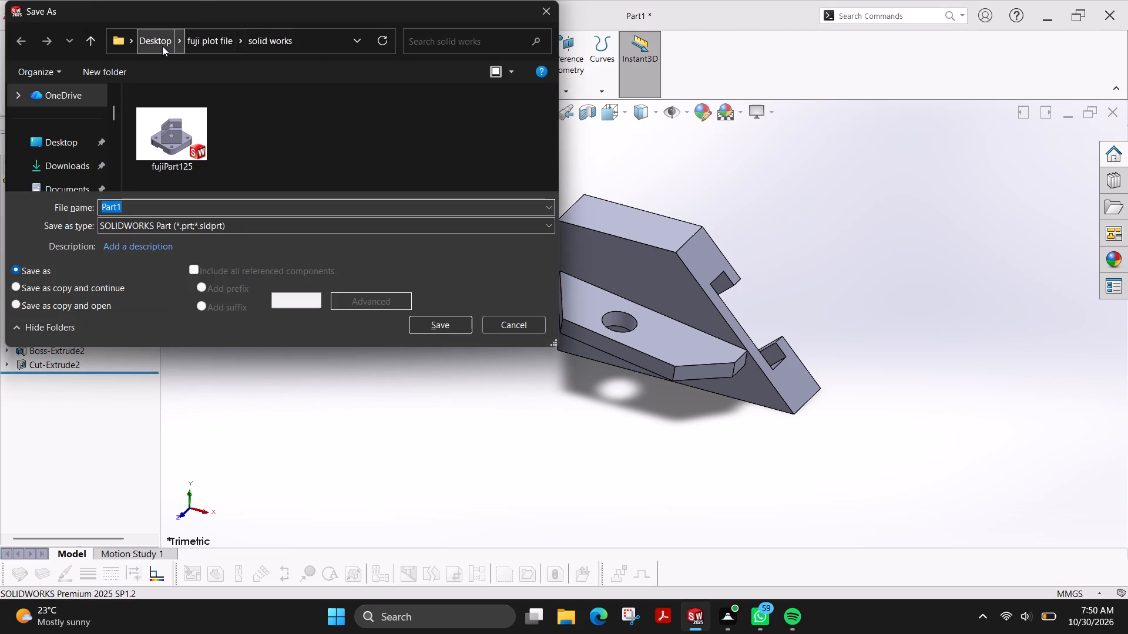
pyautogui.click(162, 46)
pyautogui.doubleClick(216, 149)
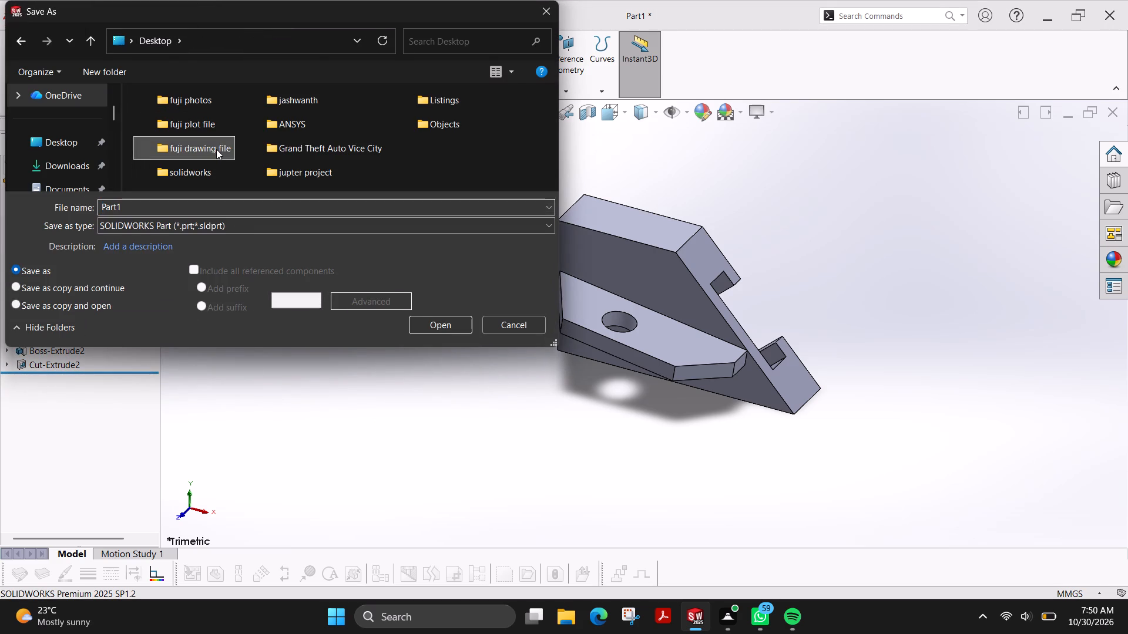
pyautogui.doubleClick(197, 111)
pyautogui.scroll(-18, 221, 124)
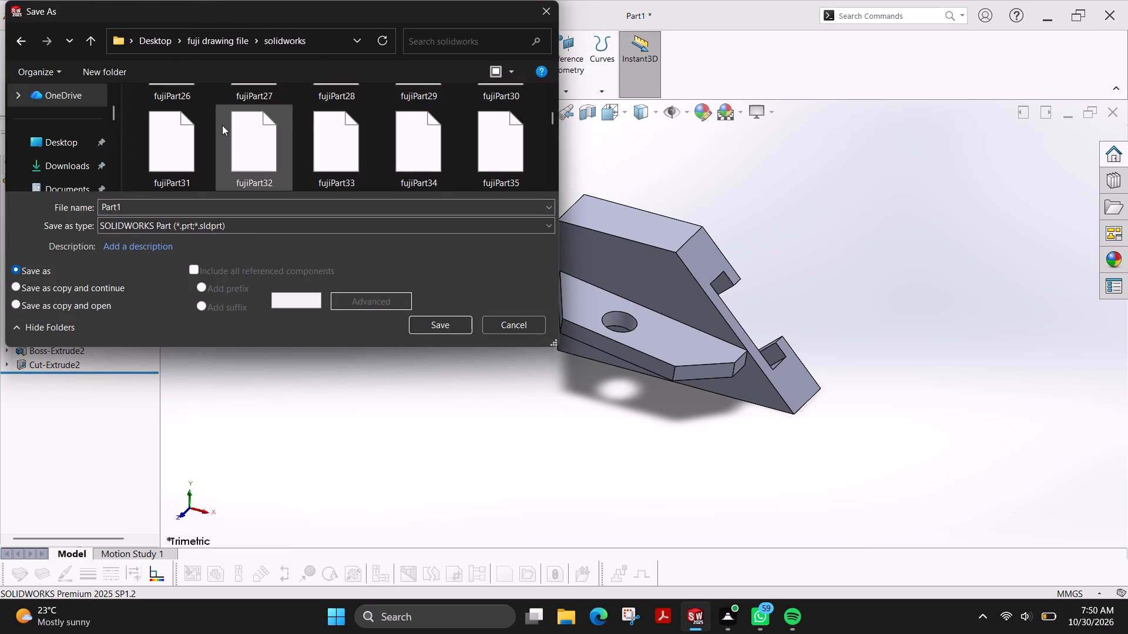
pyautogui.scroll(-20, 222, 125)
pyautogui.scroll(-20, 222, 125)
pyautogui.scroll(-2, 222, 125)
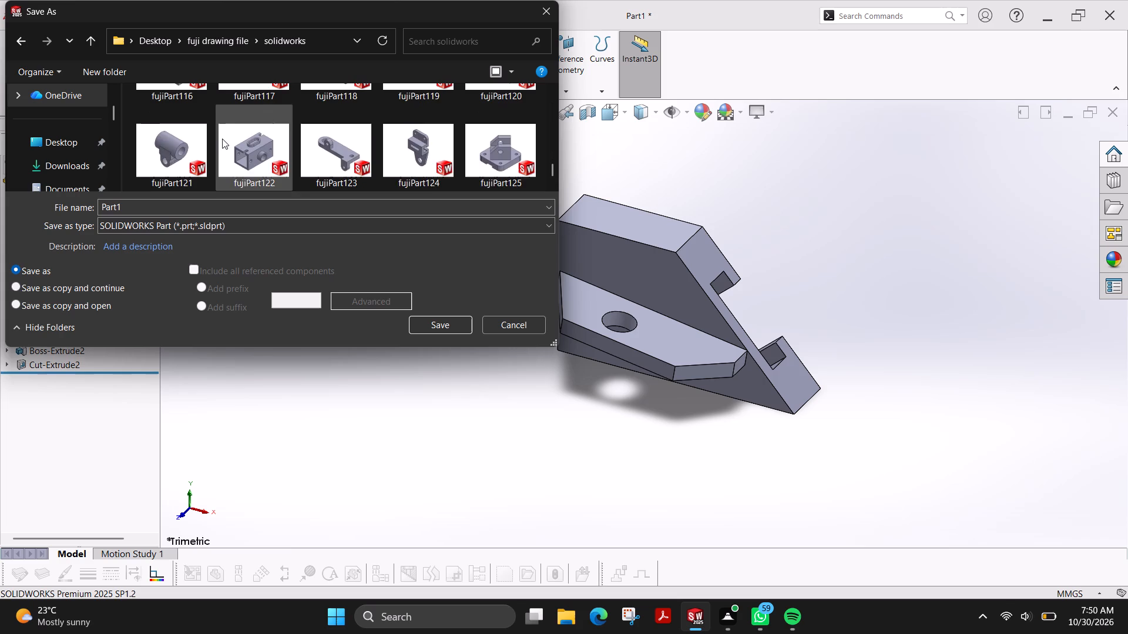
pyautogui.scroll(-10, 222, 139)
pyautogui.click(152, 209)
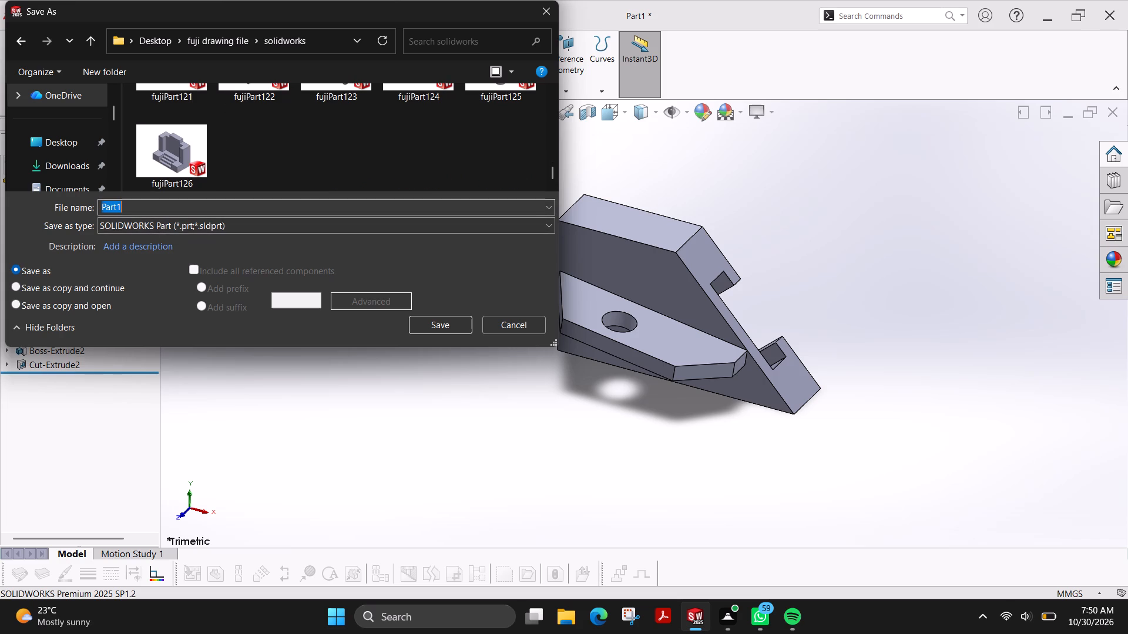
pyautogui.press('Right')
pyautogui.press('BackSpace')
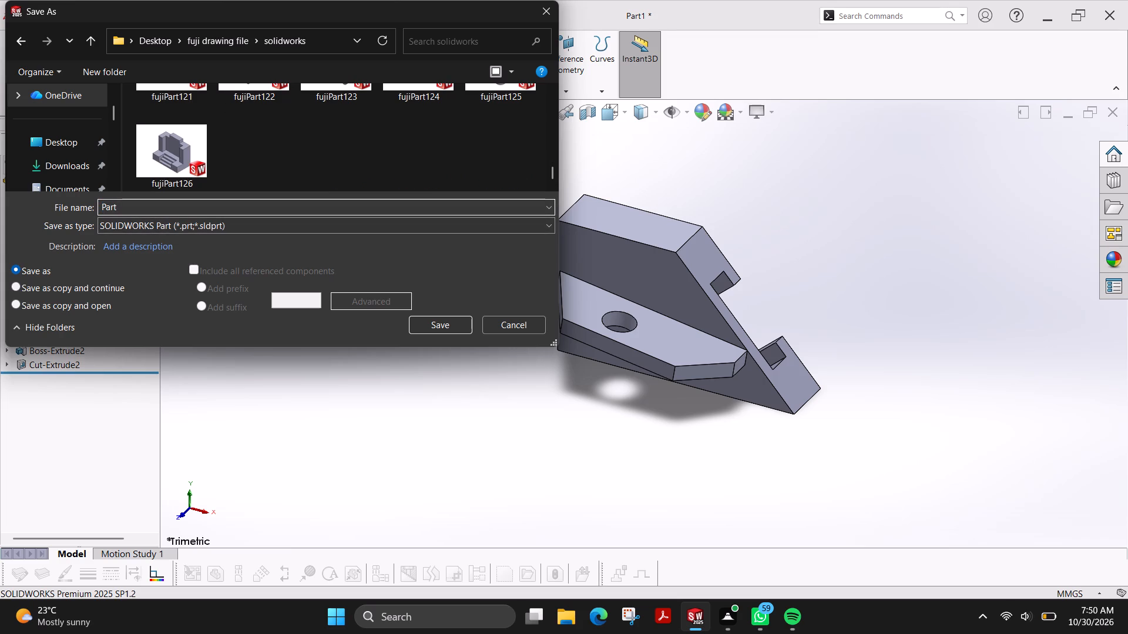
pyautogui.write('127')
pyautogui.press('Left')
pyautogui.press('Left')
pyautogui.press('Left')
pyautogui.press('Left')
pyautogui.press('Left')
pyautogui.press('Left')
pyautogui.press('Left')
pyautogui.press('Left')
pyautogui.press('Left')
pyautogui.press('Left')
pyautogui.press('Left')
pyautogui.press('Left')
pyautogui.press('Left')
pyautogui.press('Left')
pyautogui.press('Left')
pyautogui.write('fuji')
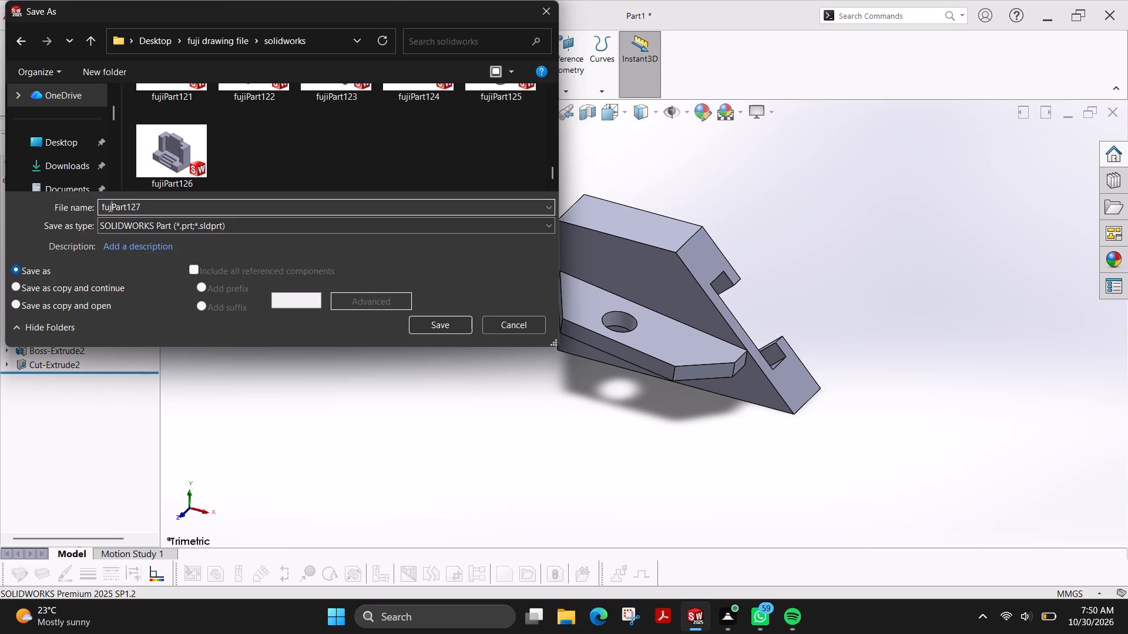
pyautogui.click(438, 324)
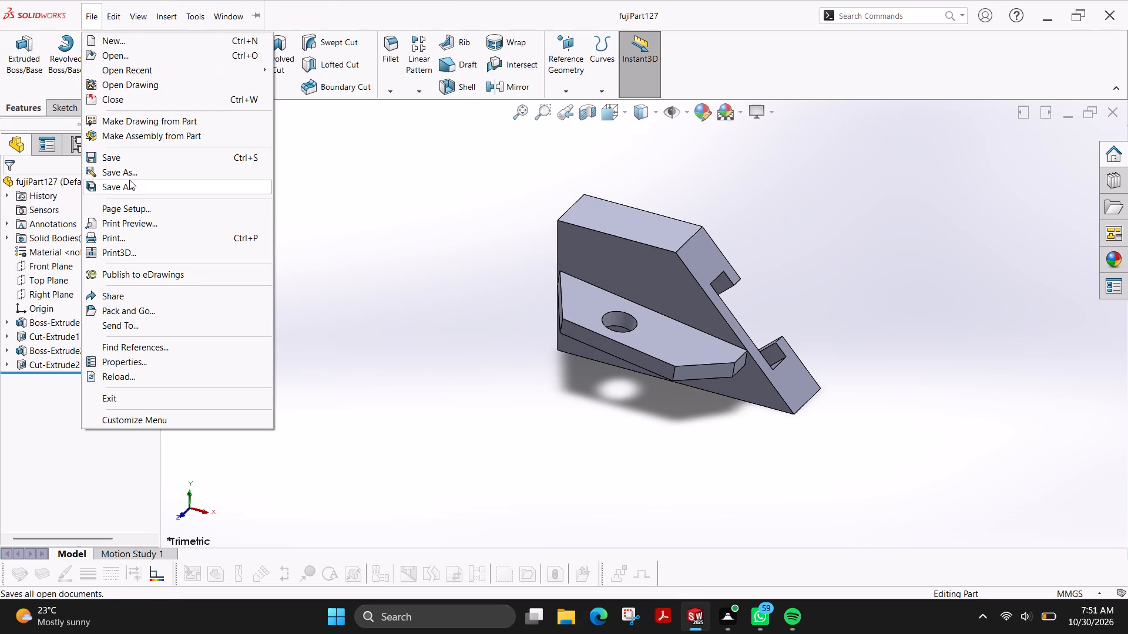
# Save a PDF copy of fujiPart127 in the solid works folder inside the Desktop's fuji plot file folder.
pyautogui.click(133, 171)
pyautogui.click(150, 36)
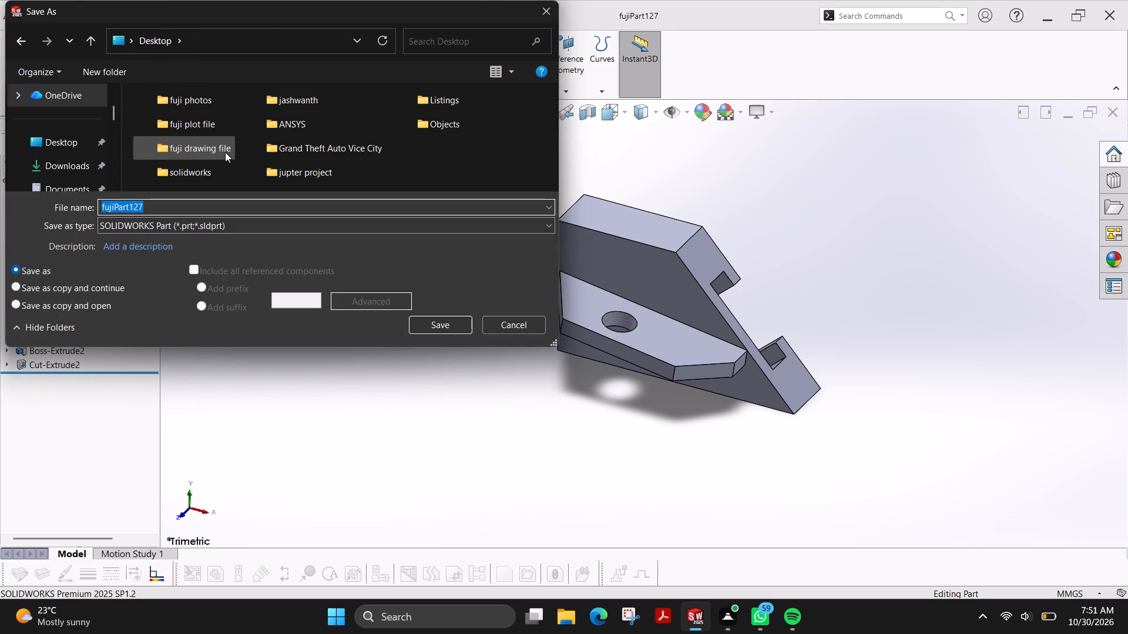
pyautogui.doubleClick(174, 122)
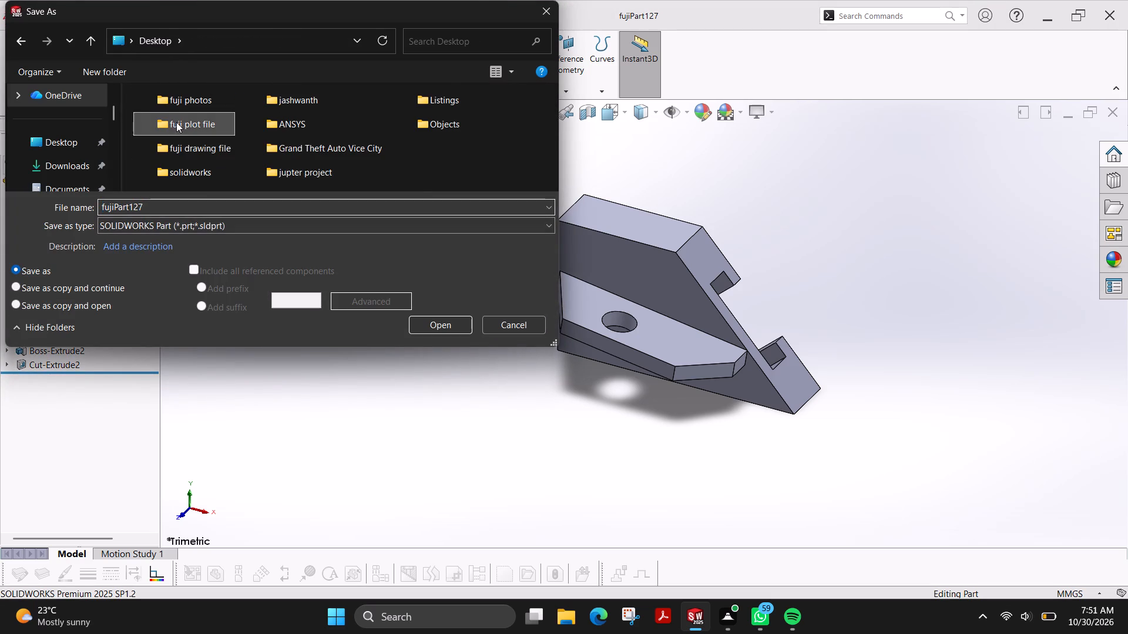
pyautogui.doubleClick(176, 122)
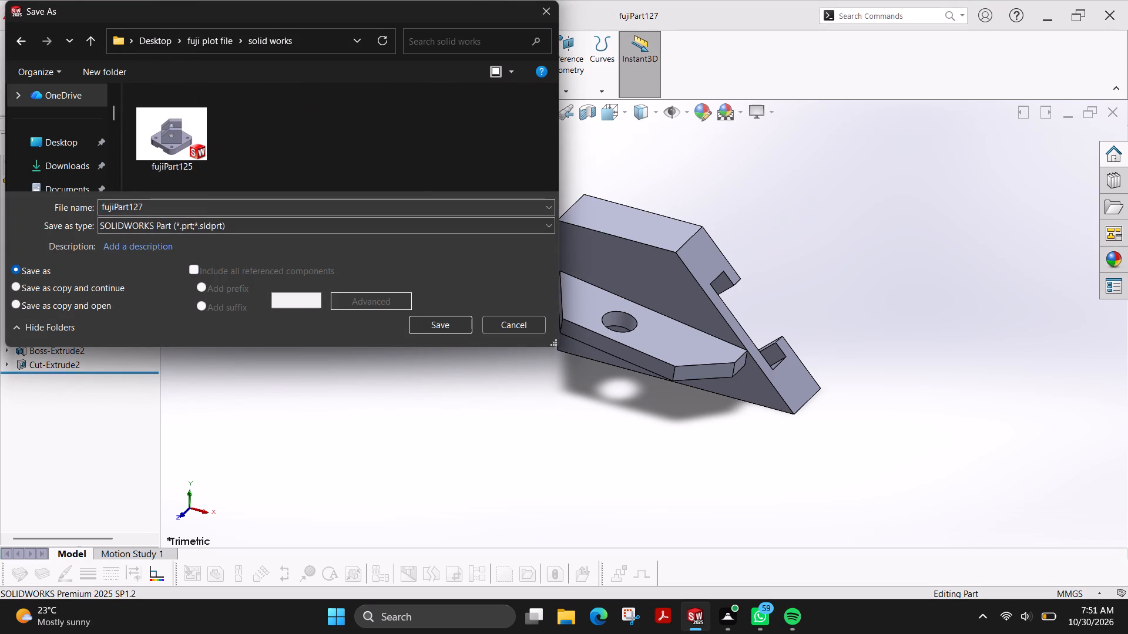
pyautogui.click(203, 224)
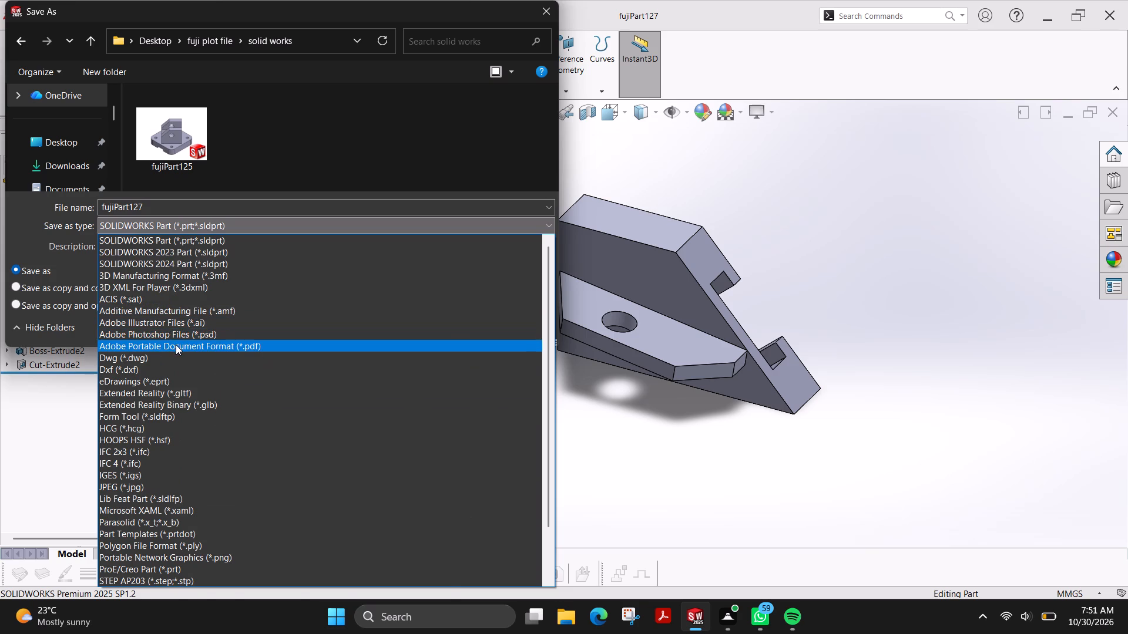
pyautogui.click(176, 345)
pyautogui.click(464, 345)
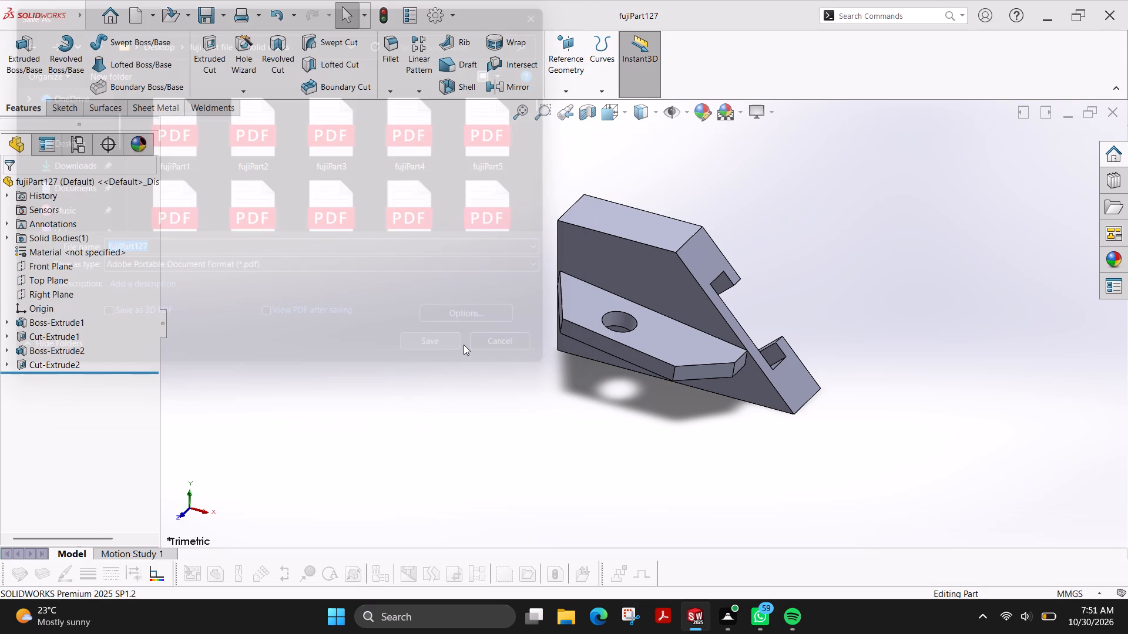